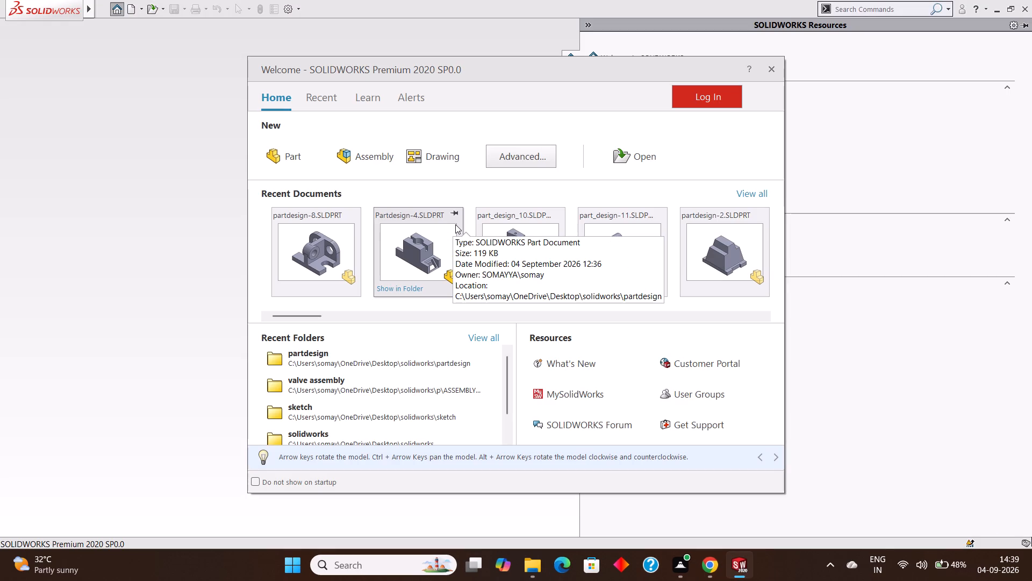
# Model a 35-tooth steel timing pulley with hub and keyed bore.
# Create a new part and open a sketch on the Front Plane.
pyautogui.click(300, 147)
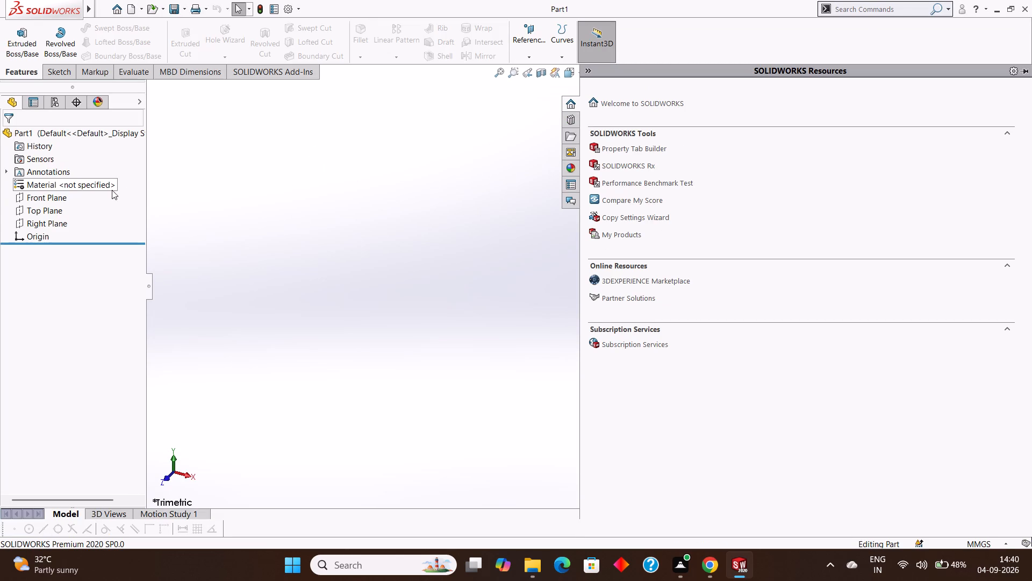
pyautogui.click(59, 196)
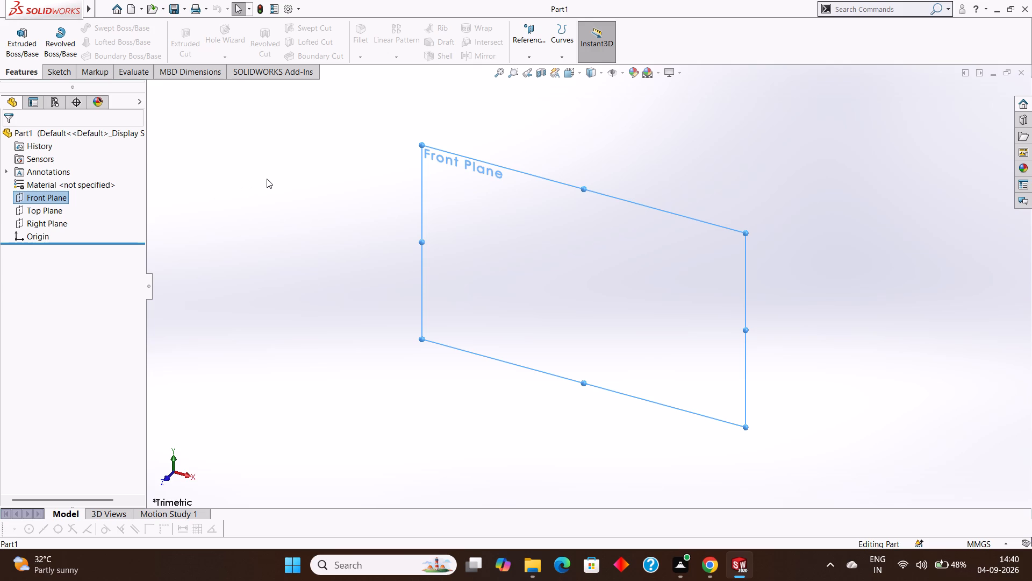
pyautogui.click(63, 72)
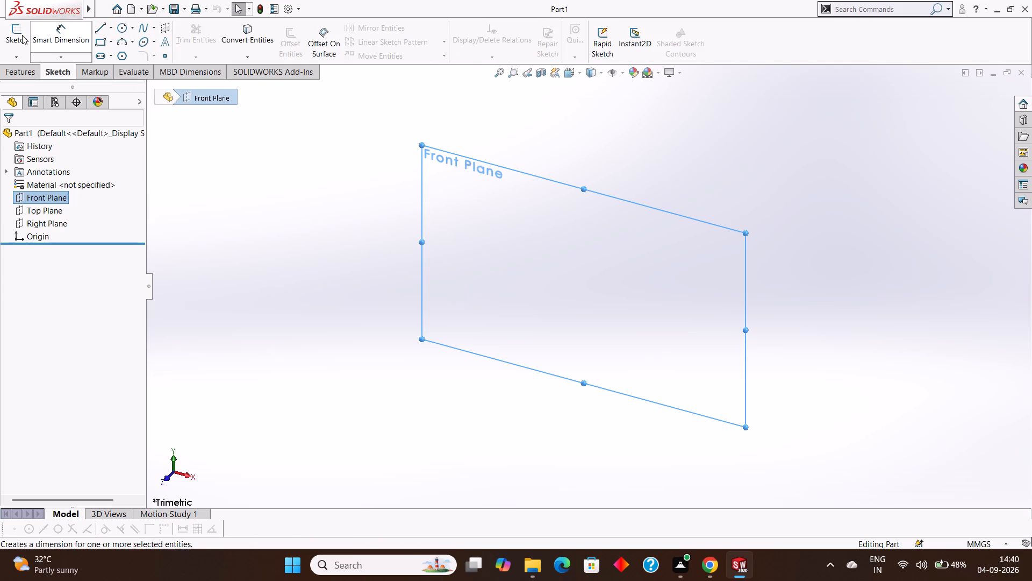
pyautogui.click(20, 35)
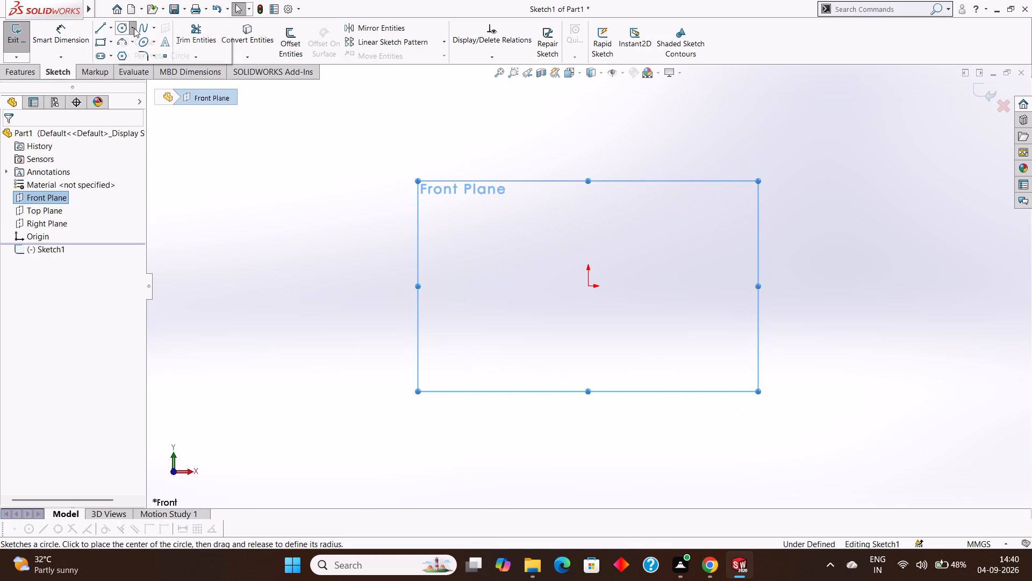
# Draw a circle centred on the origin with a radius of 156 mm.
pyautogui.click(134, 28)
pyautogui.click(132, 38)
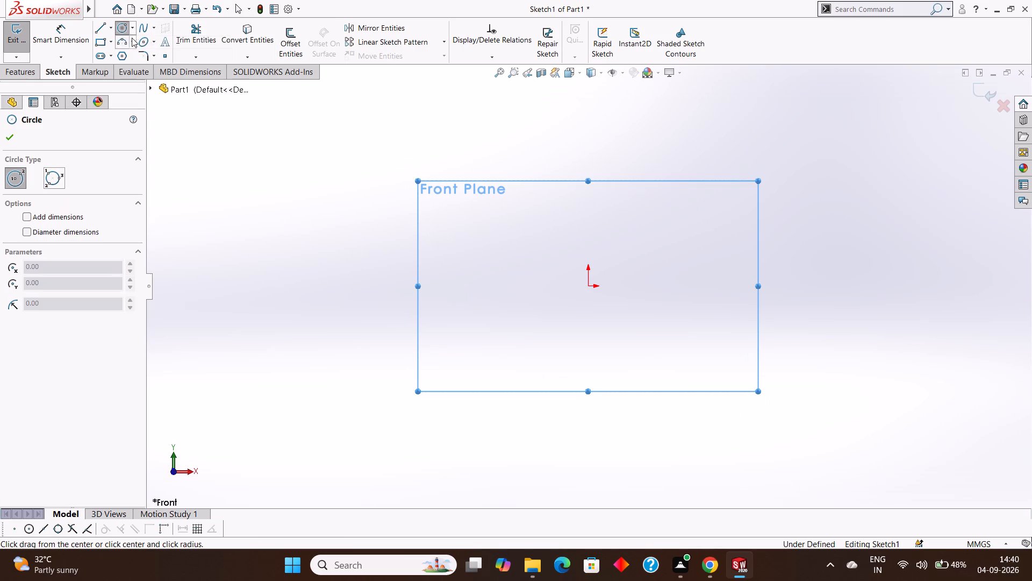
pyautogui.click(589, 285)
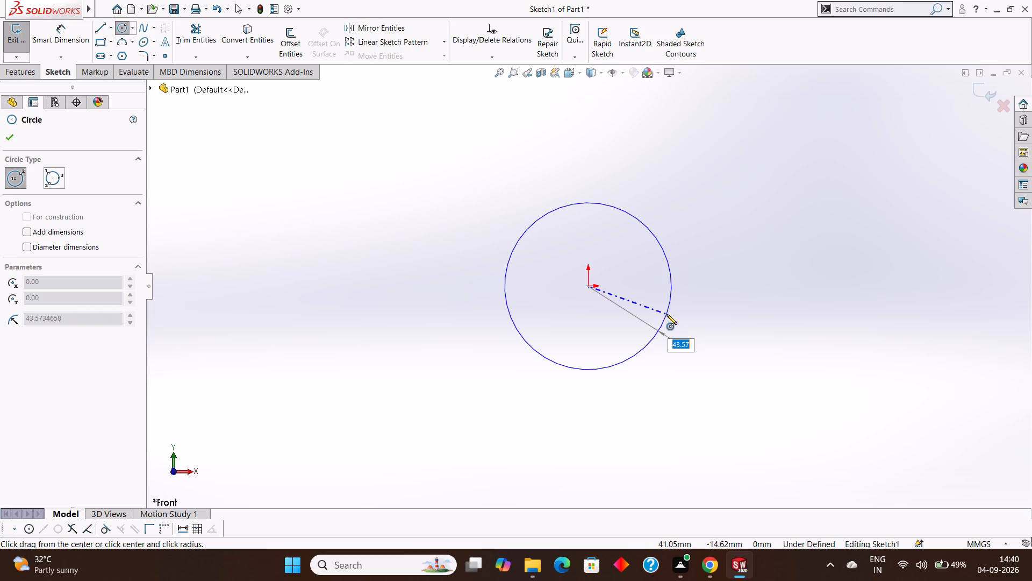
pyautogui.write('156')
pyautogui.press('Return')
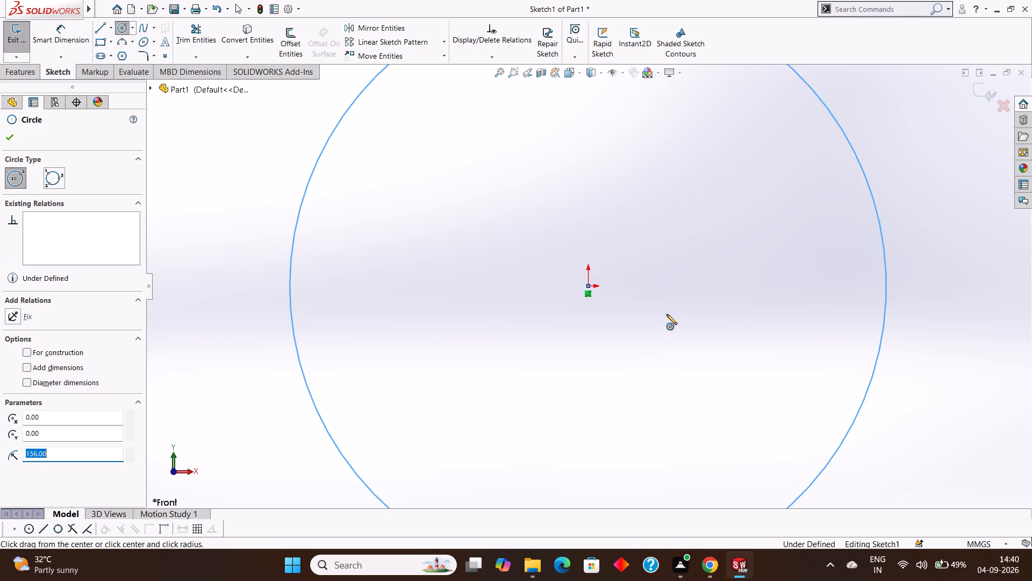
pyautogui.click(8, 143)
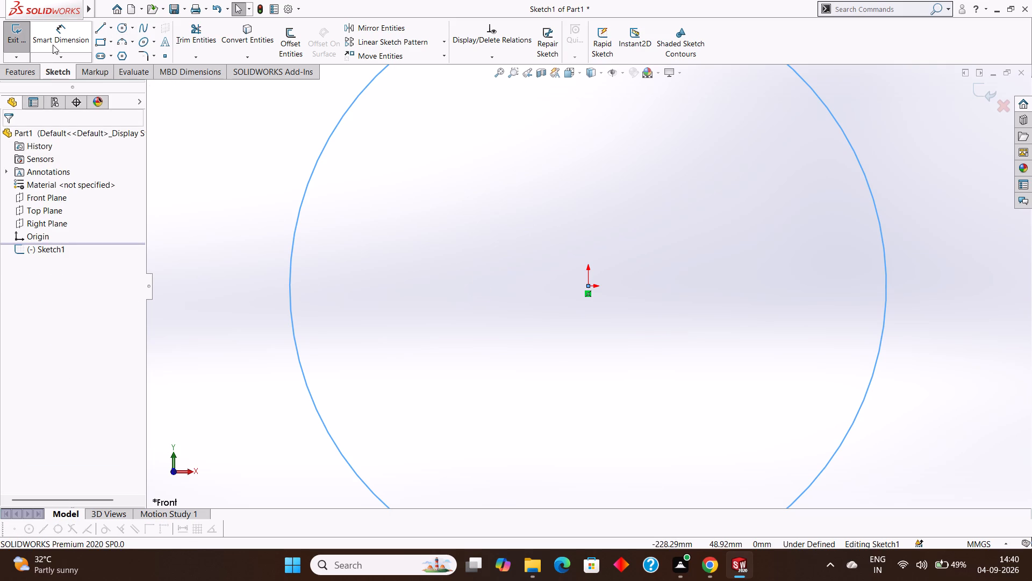
# Dimension the circle's diameter and set it to 156 mm.
pyautogui.click(53, 42)
pyautogui.click(886, 243)
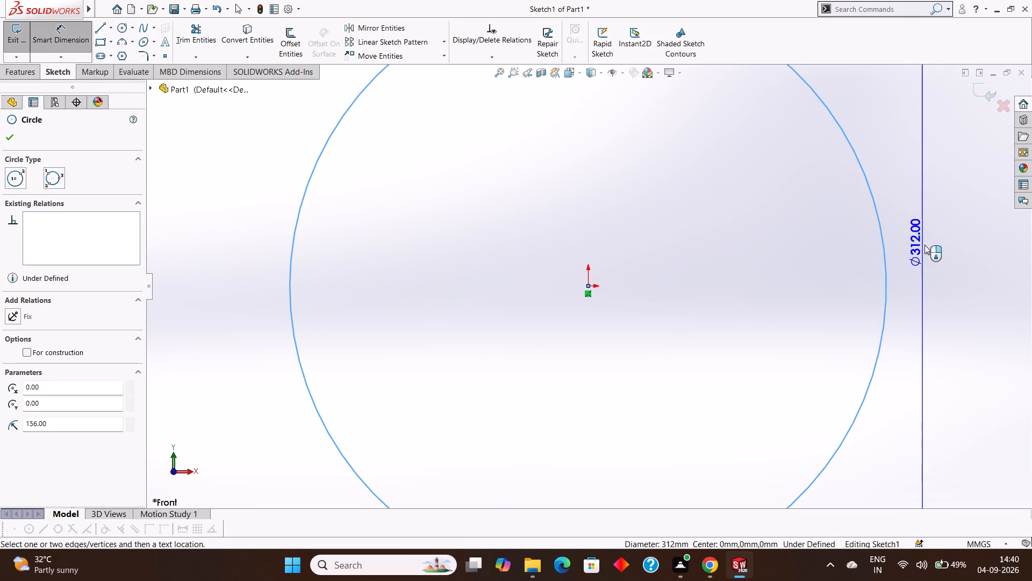
pyautogui.click(939, 249)
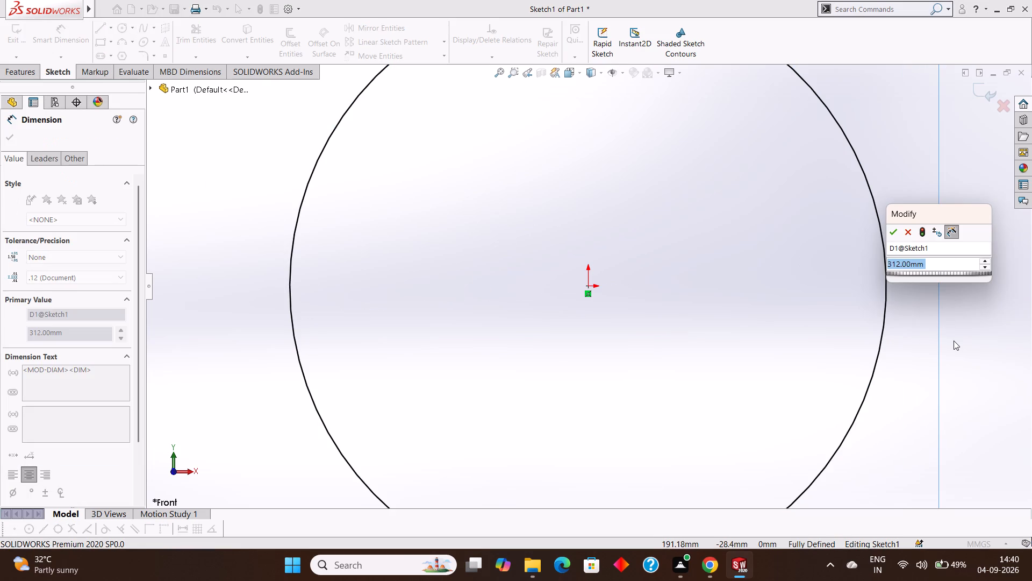
pyautogui.write('156')
pyautogui.press('Return')
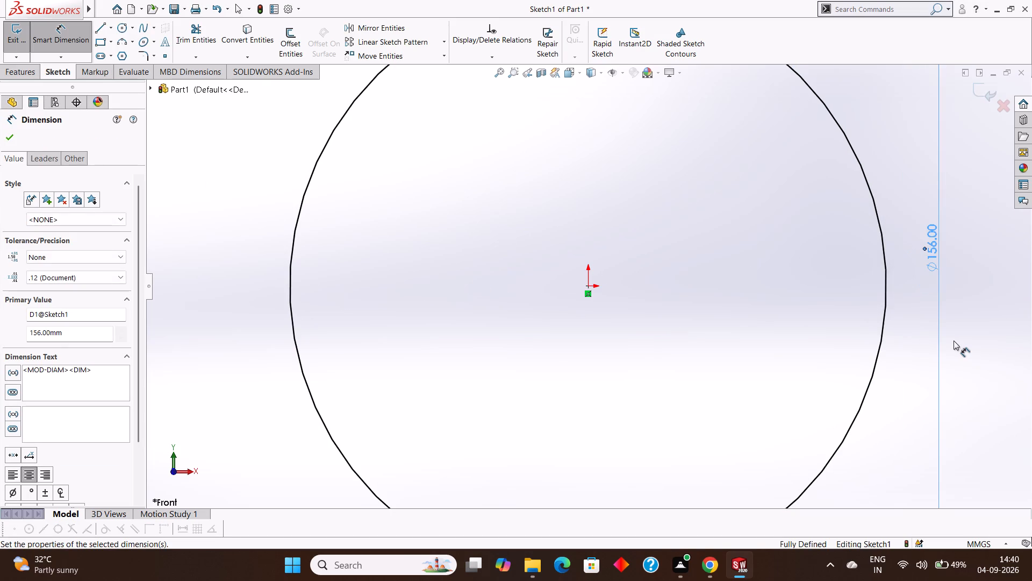
pyautogui.scroll(3, 950, 353)
pyautogui.click(862, 314)
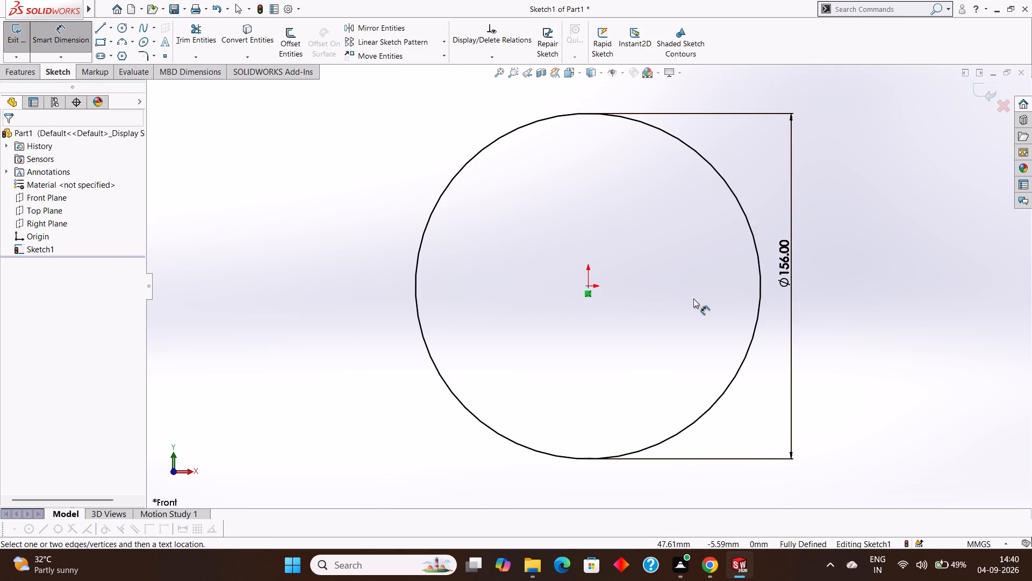
# Draw a second circle centred on the origin with a radius of 129 mm.
pyautogui.click(131, 27)
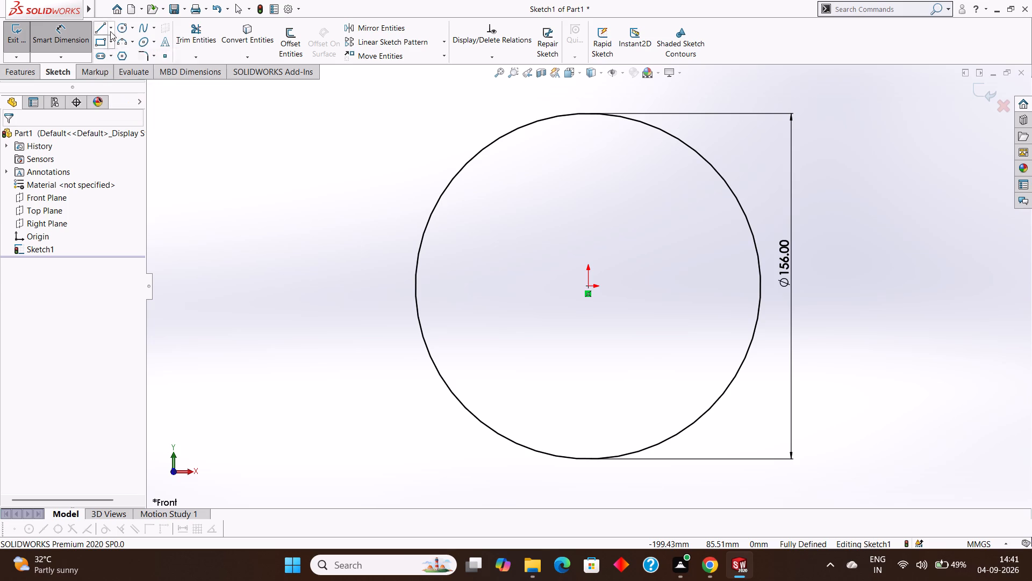
pyautogui.click(131, 33)
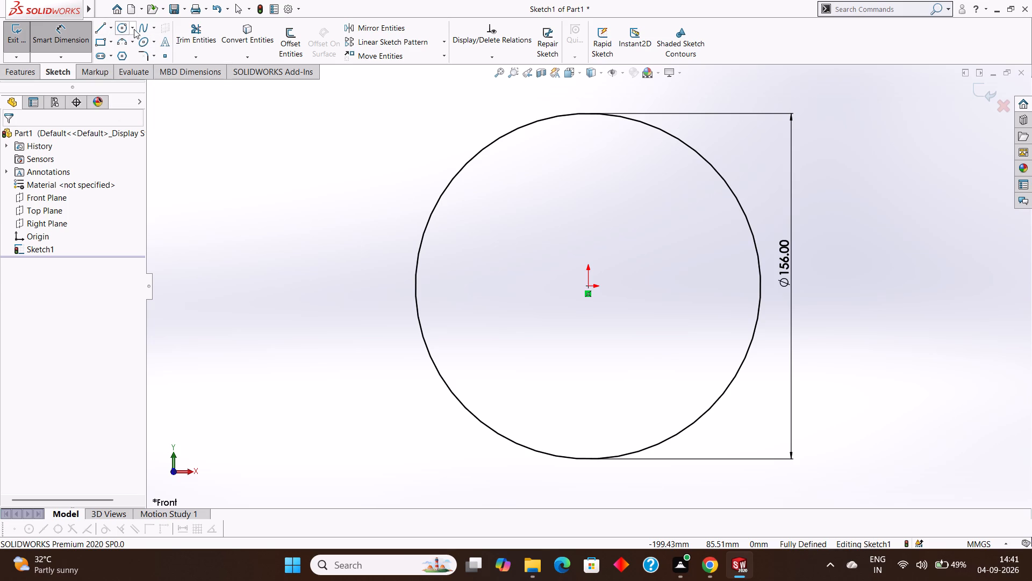
pyautogui.click(134, 29)
pyautogui.click(141, 42)
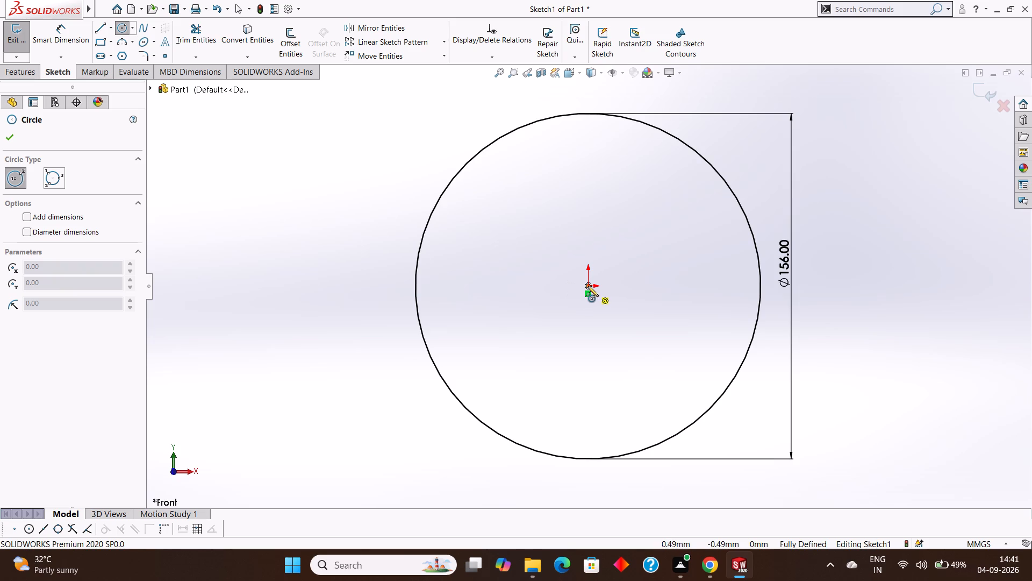
pyautogui.click(588, 286)
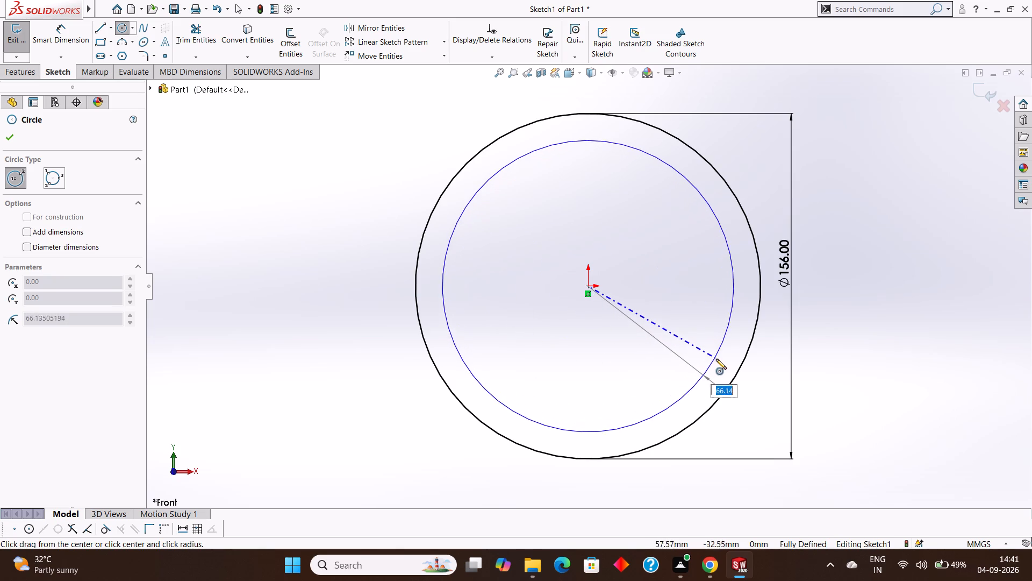
pyautogui.write('129')
pyautogui.press('Return')
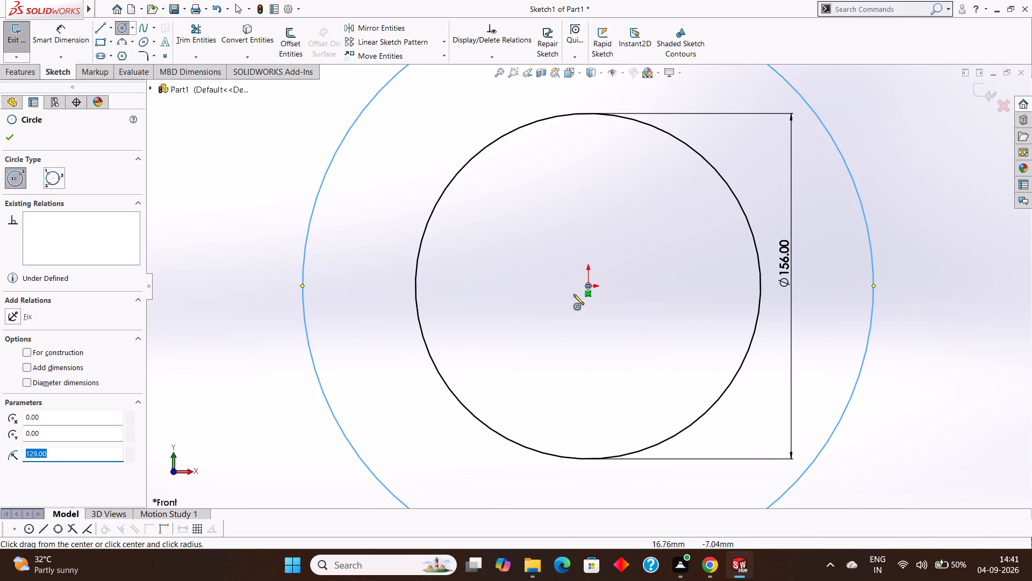
pyautogui.click(4, 140)
# Dimension the second circle's diameter and set it to 129 mm.
pyautogui.click(44, 38)
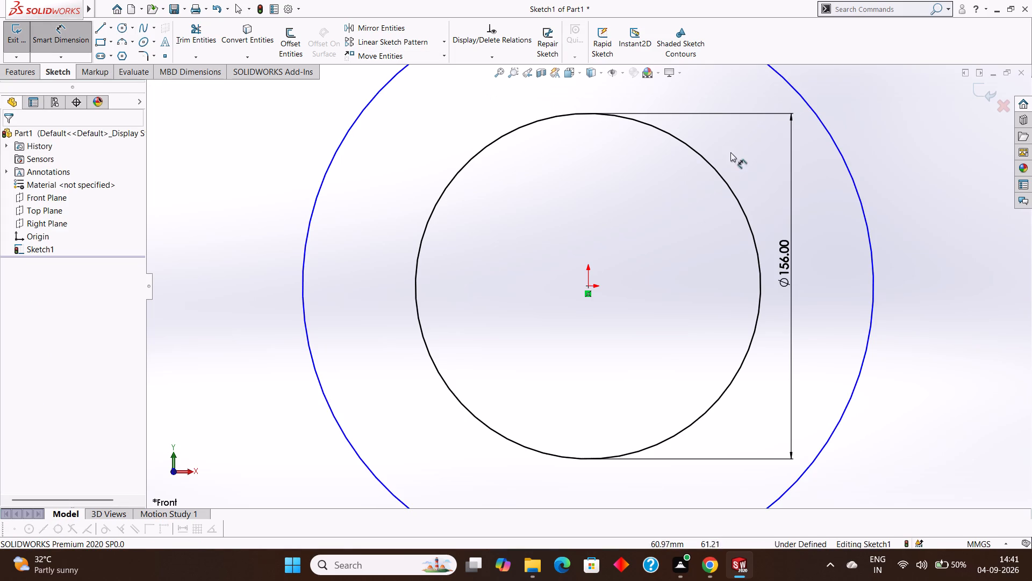
pyautogui.click(856, 183)
pyautogui.click(942, 238)
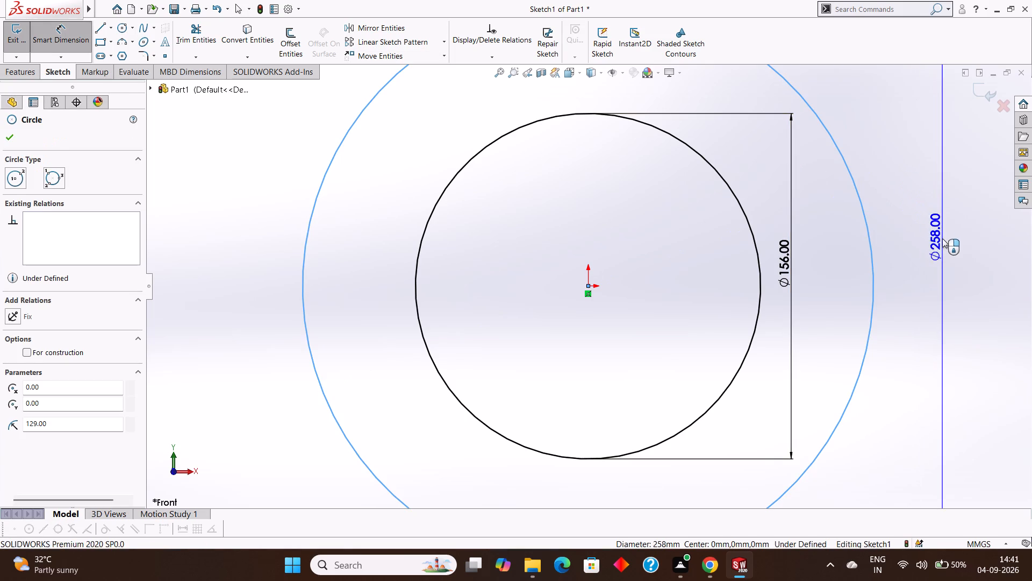
pyautogui.write('129')
pyautogui.press('Return')
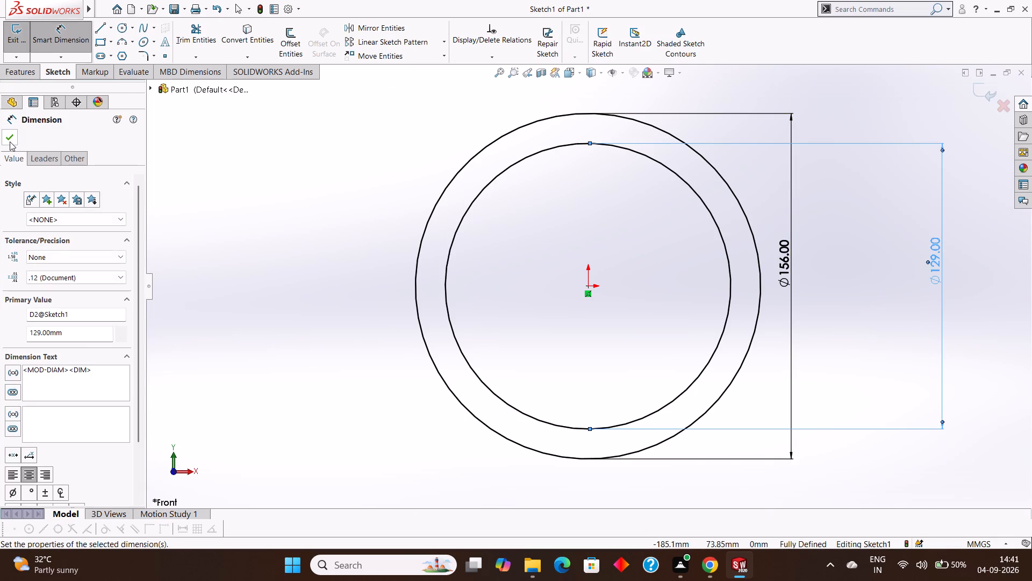
pyautogui.click(9, 142)
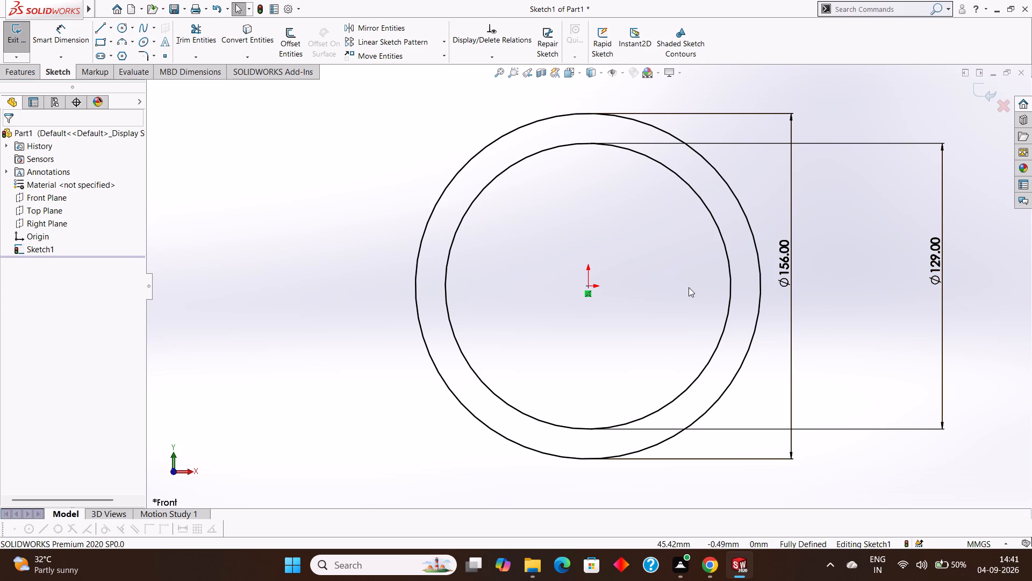
# Draw a third circle centred on the origin, between the two existing circles, with a radius of about 72 mm.
pyautogui.click(133, 30)
pyautogui.click(145, 43)
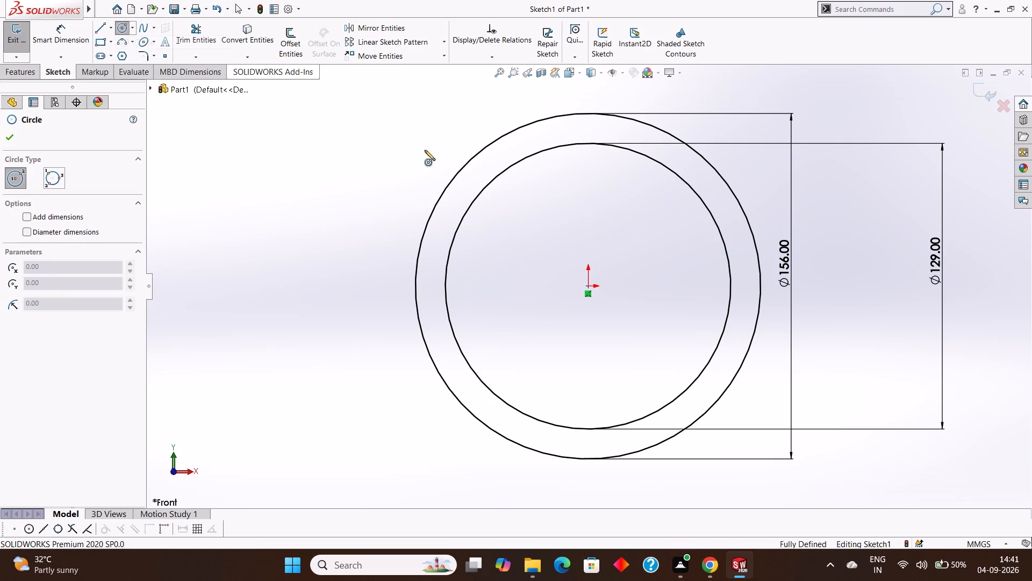
pyautogui.click(589, 288)
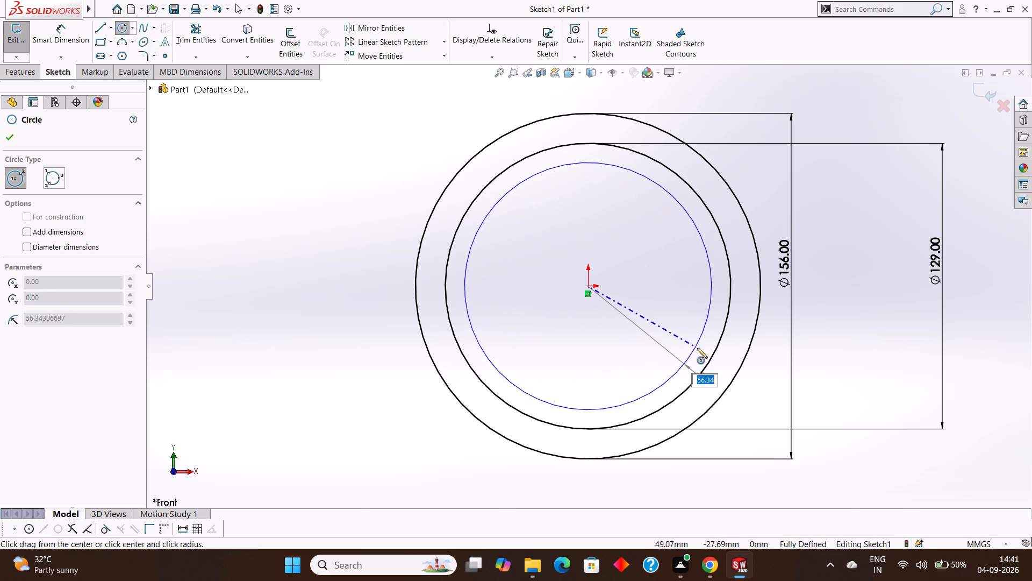
pyautogui.click(726, 365)
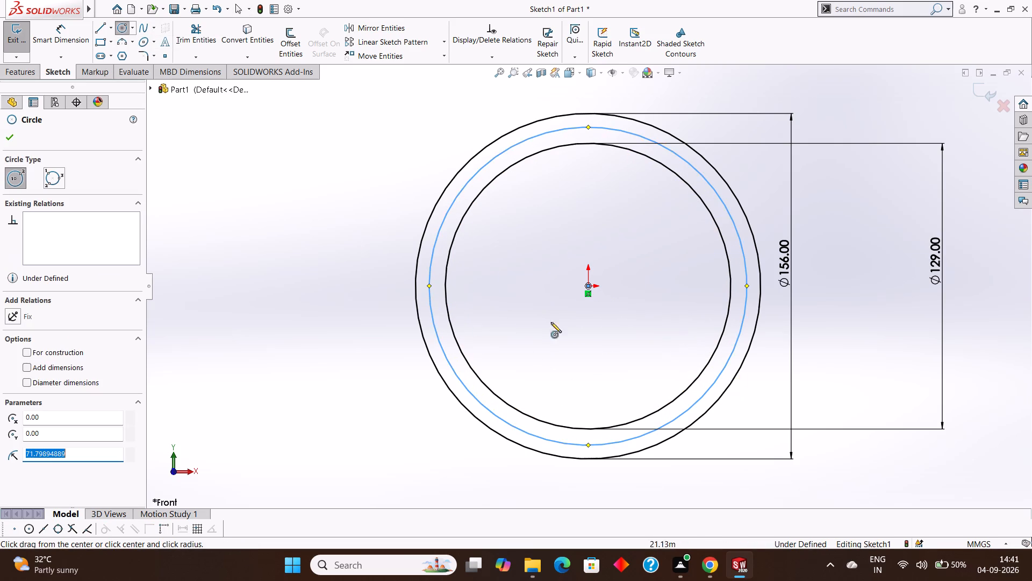
# Dimension the middle circle's diameter and set it to 144 mm.
pyautogui.click(67, 33)
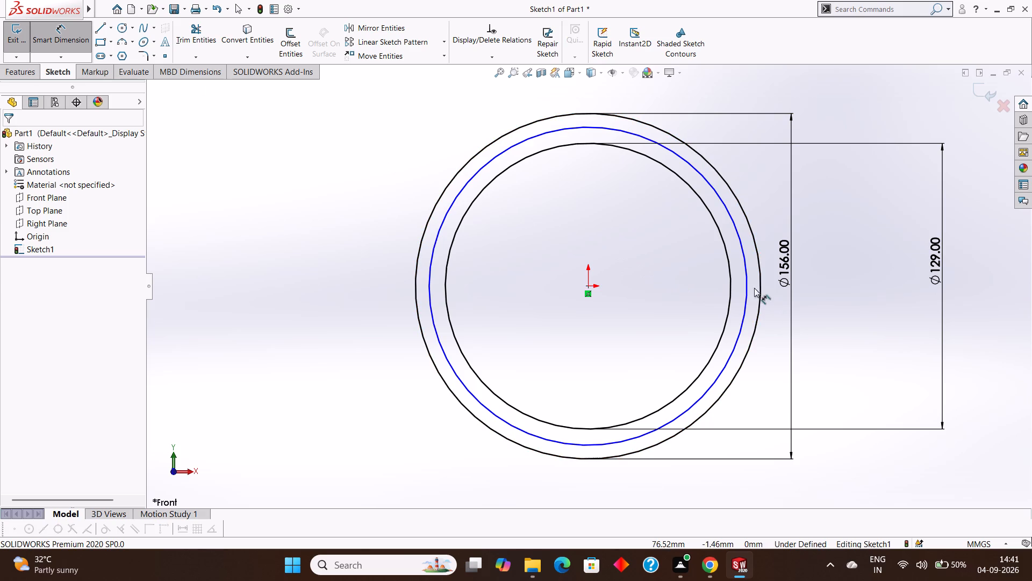
pyautogui.click(745, 279)
pyautogui.click(902, 293)
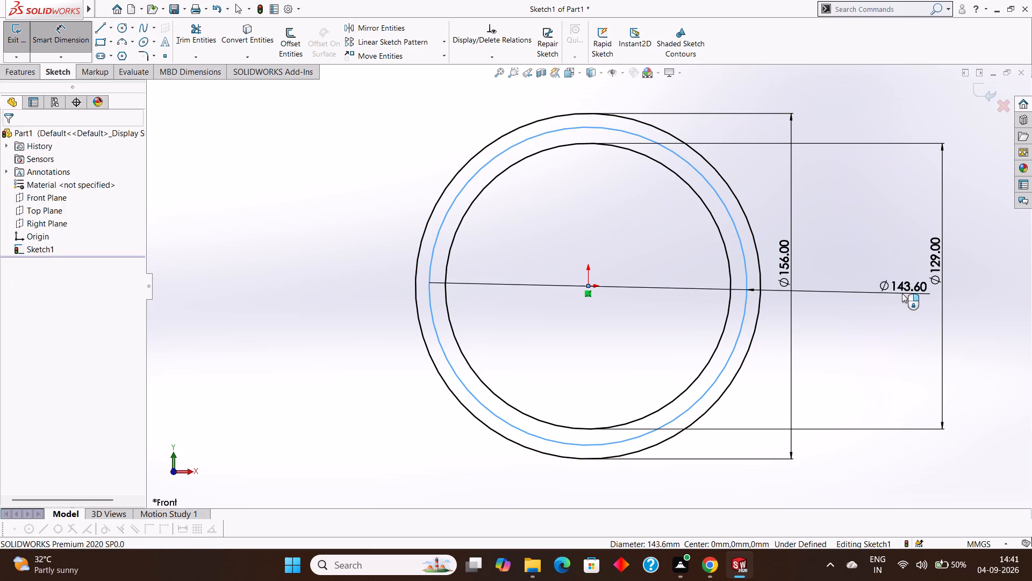
pyautogui.write('144')
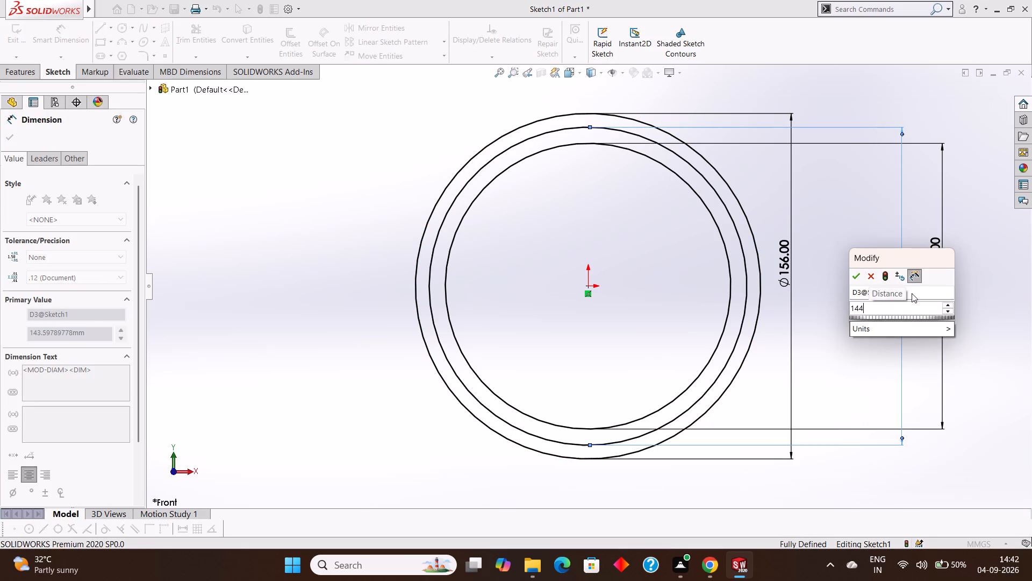
pyautogui.press('Return')
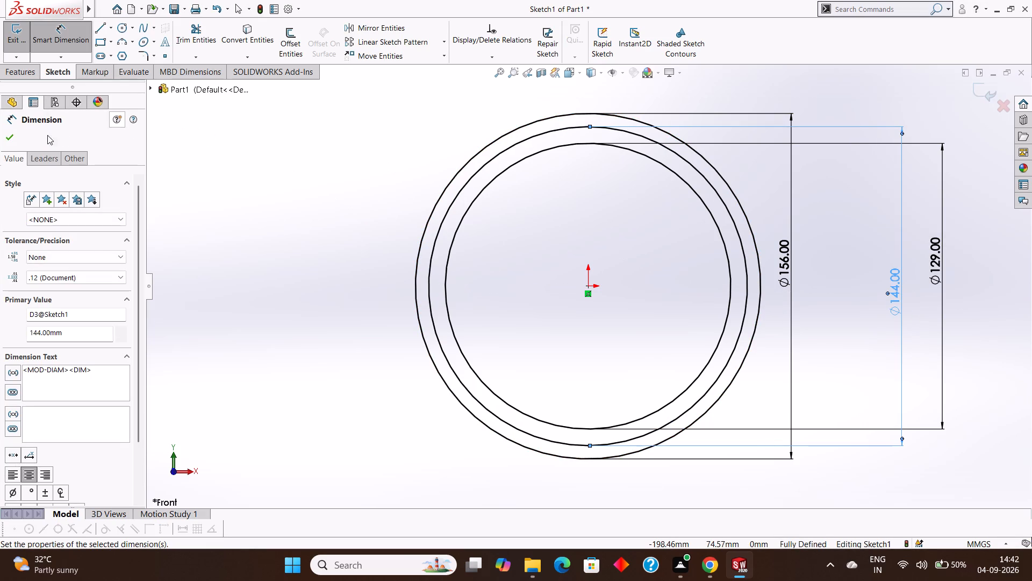
pyautogui.click(12, 138)
pyautogui.click(360, 157)
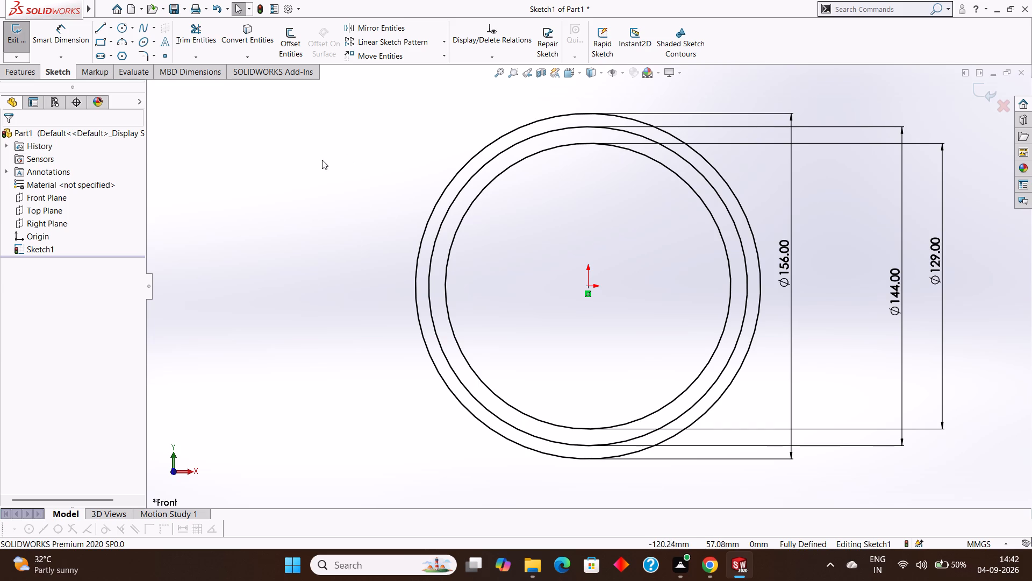
# Draw a nearly vertical centerline about 89 mm long from the origin up past the outer circle.
pyautogui.click(112, 27)
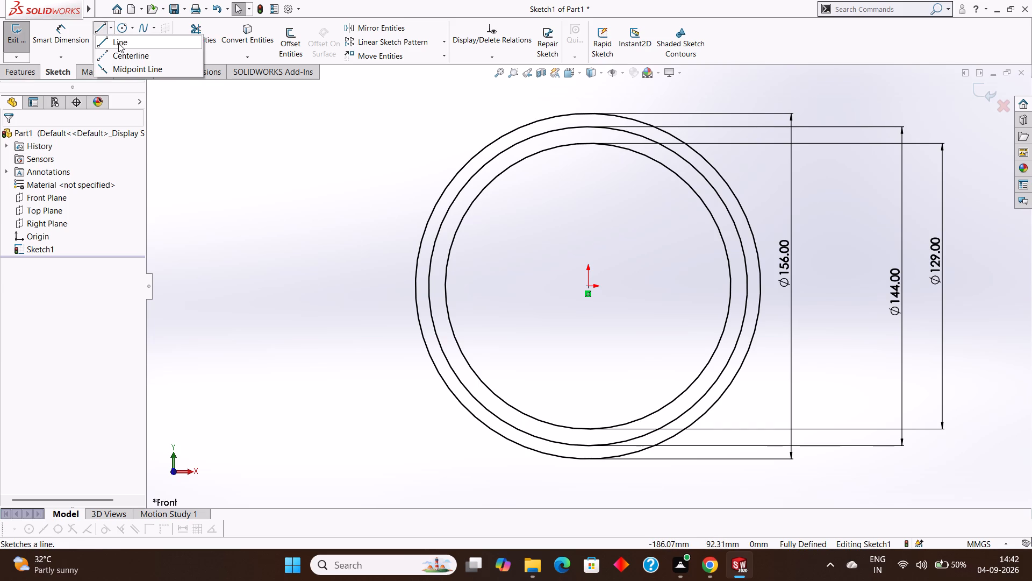
pyautogui.click(118, 43)
pyautogui.click(109, 32)
pyautogui.click(119, 56)
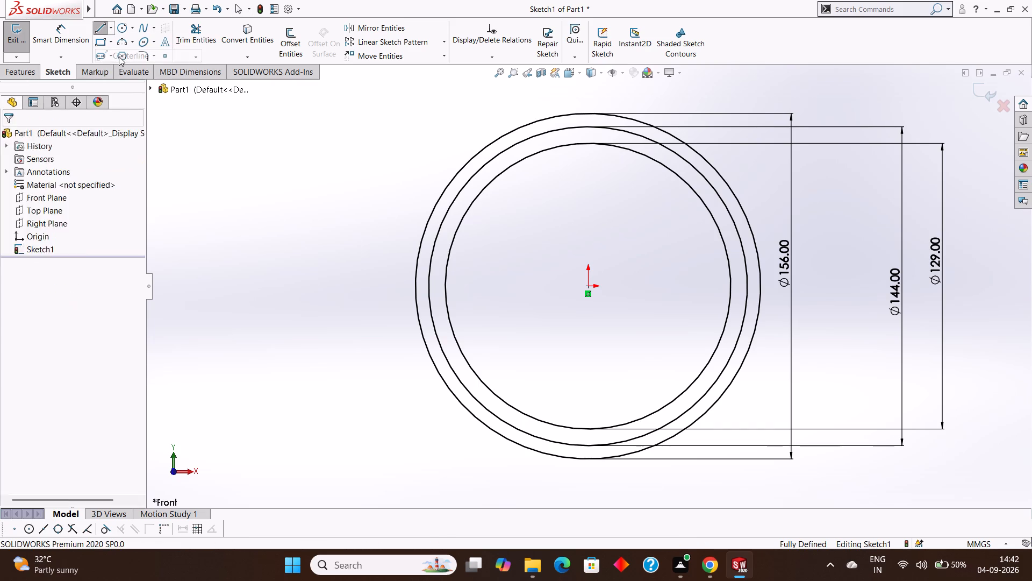
pyautogui.click(589, 286)
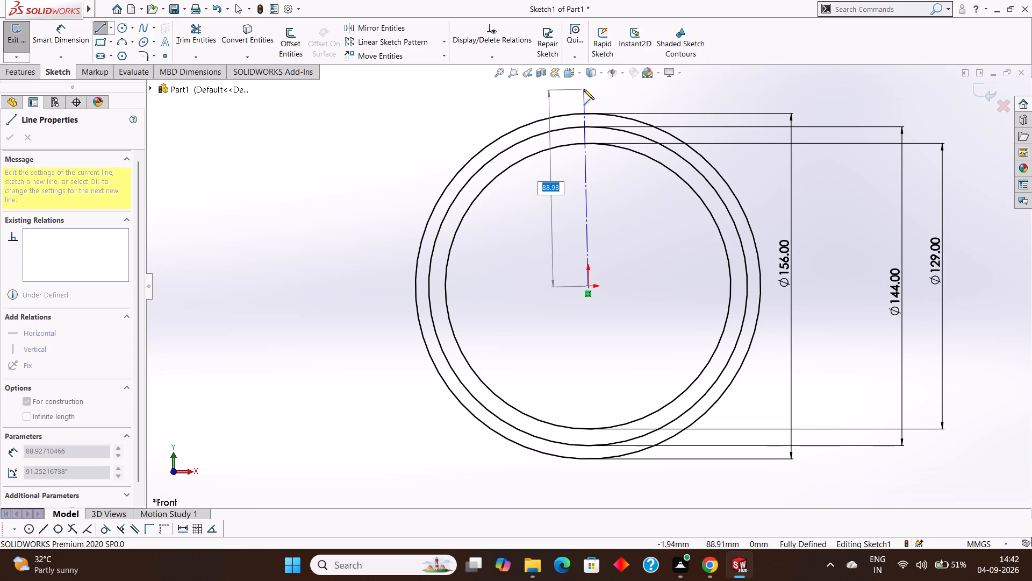
pyautogui.click(584, 89)
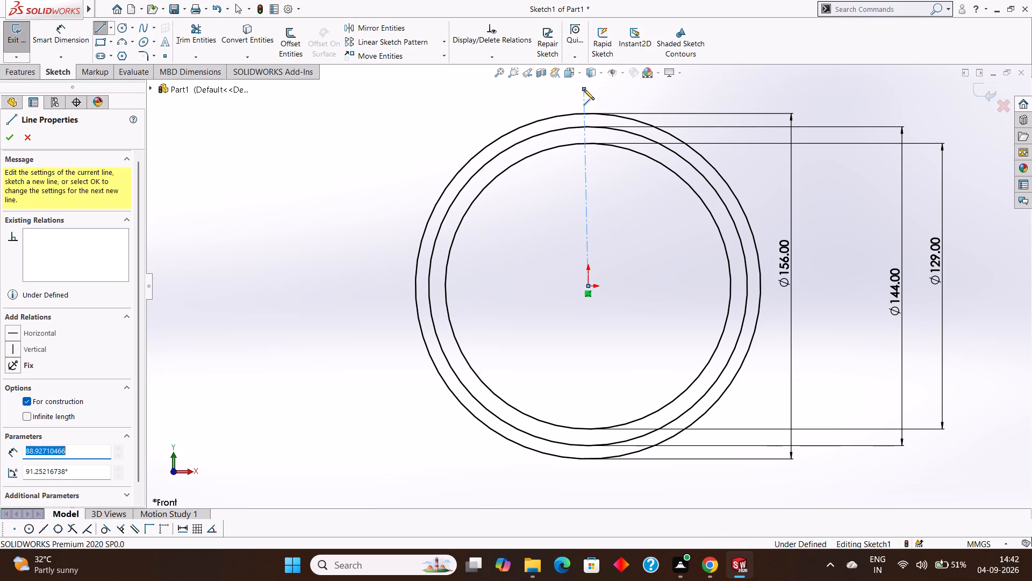
pyautogui.rightClick(584, 89)
pyautogui.click(594, 98)
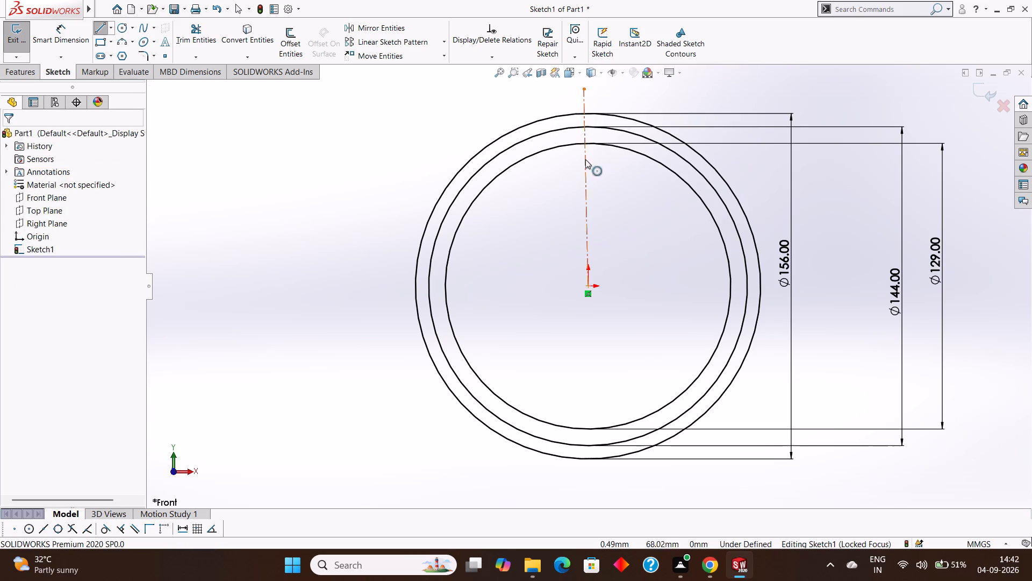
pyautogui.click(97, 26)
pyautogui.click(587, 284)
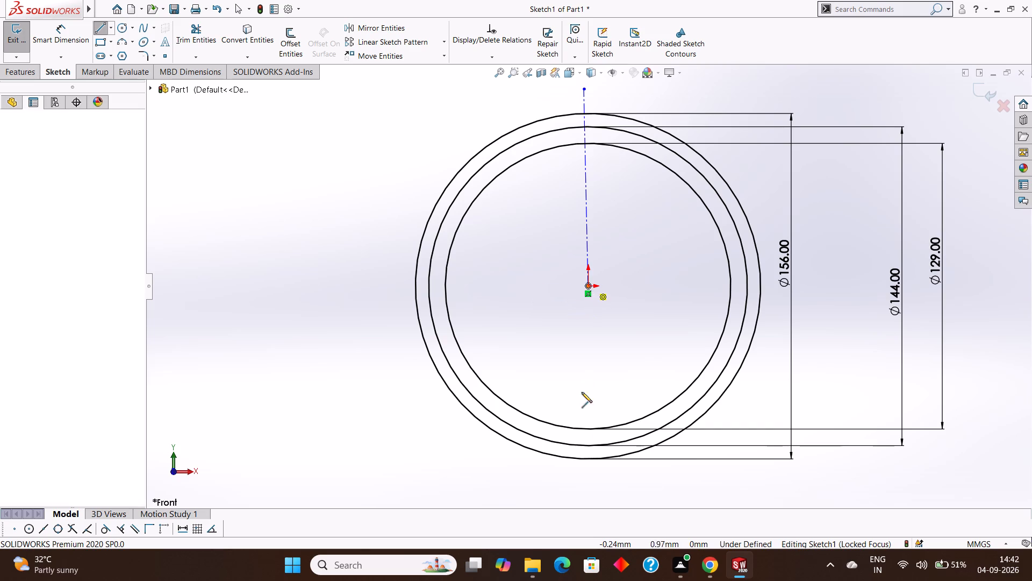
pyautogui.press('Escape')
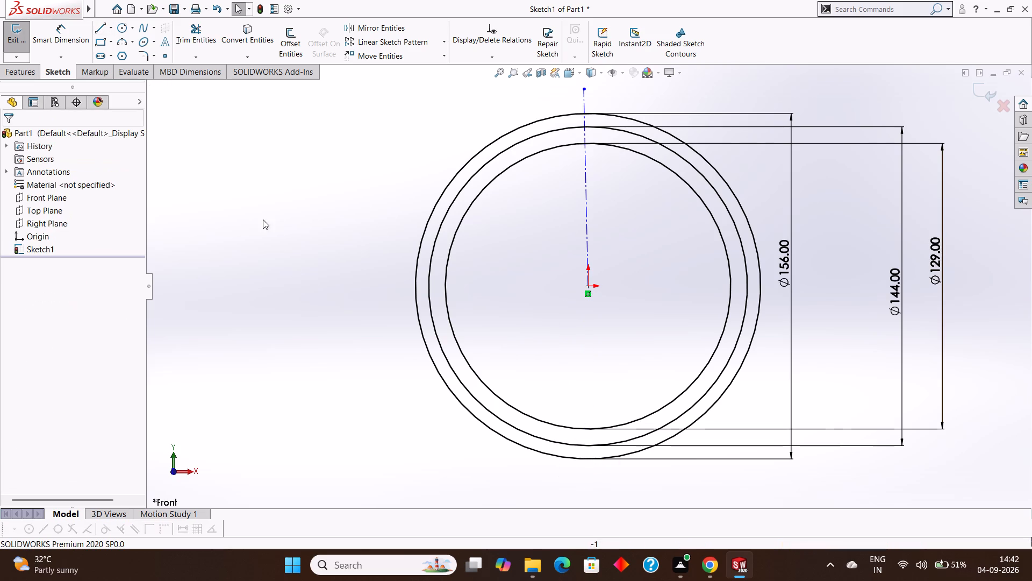
# Draw a vertical centerline about 89 mm long from the origin down past the outer circle.
pyautogui.click(109, 25)
pyautogui.click(117, 55)
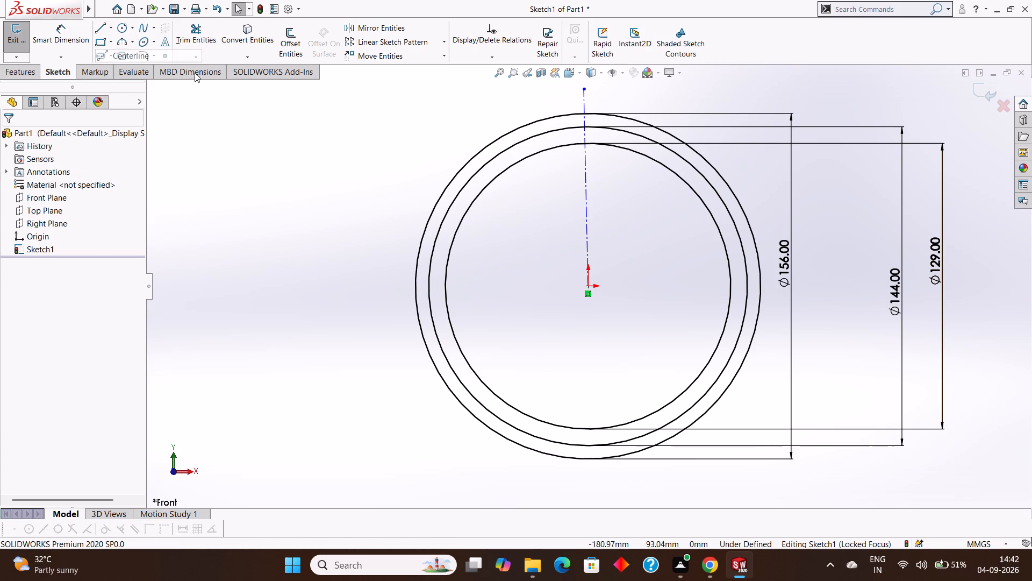
pyautogui.click(586, 287)
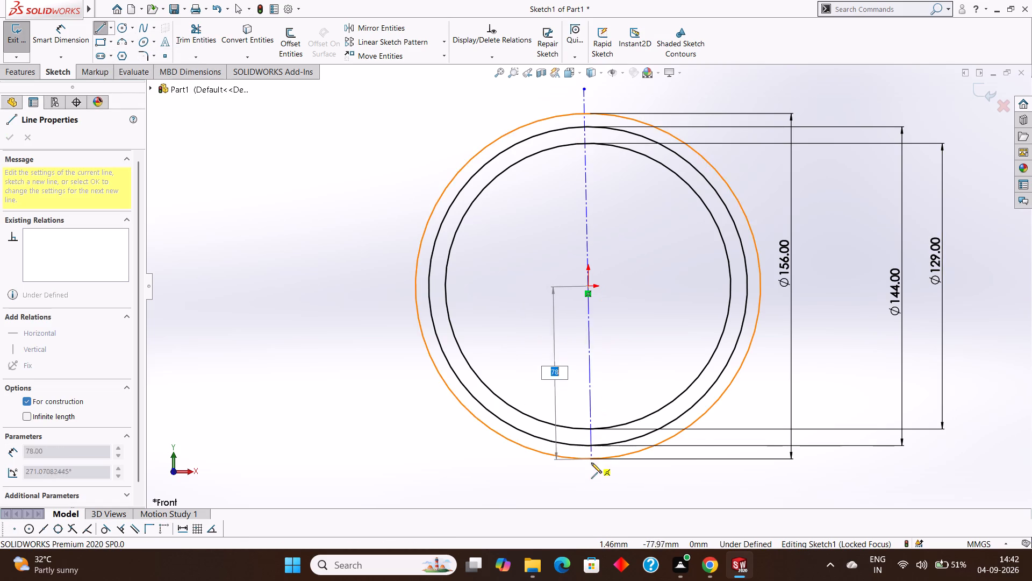
pyautogui.click(591, 484)
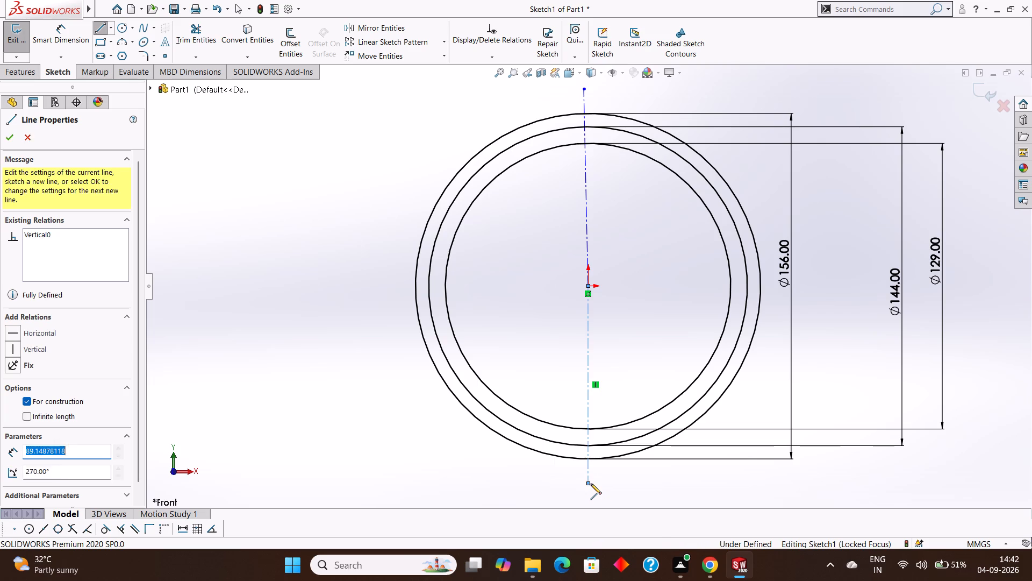
pyautogui.press('Escape')
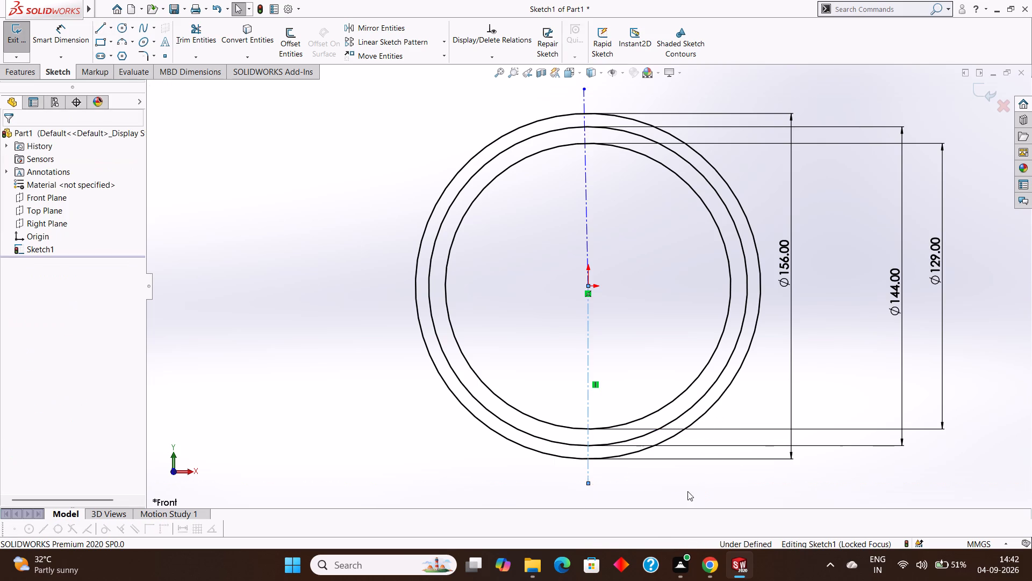
# Delete the slightly slanted centerline that runs upward from the origin.
pyautogui.click(585, 217)
pyautogui.rightClick(585, 217)
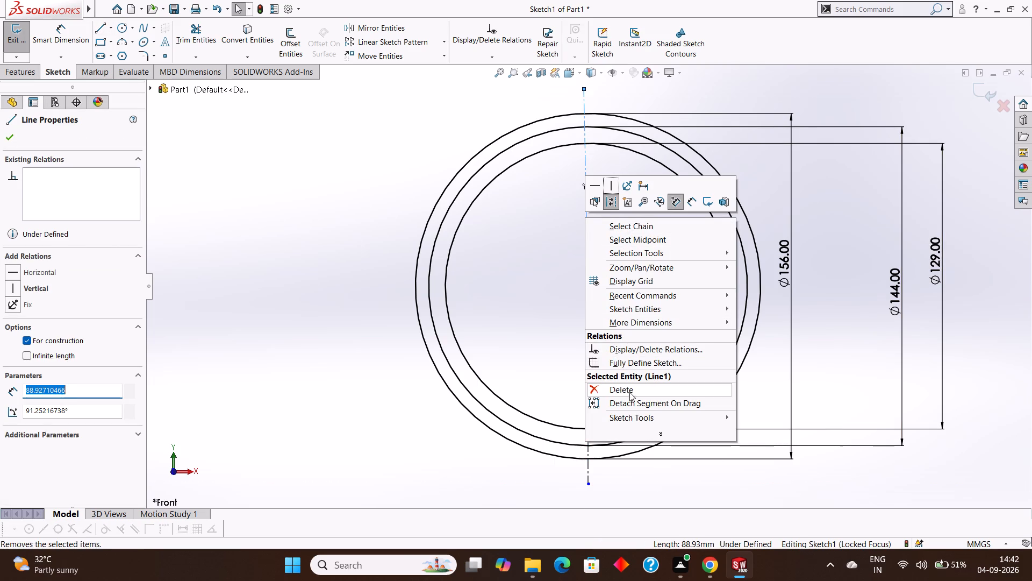
pyautogui.click(630, 394)
# Draw a vertical centerline about 96 mm long from the origin up past the outer circle.
pyautogui.scroll(1, 620, 292)
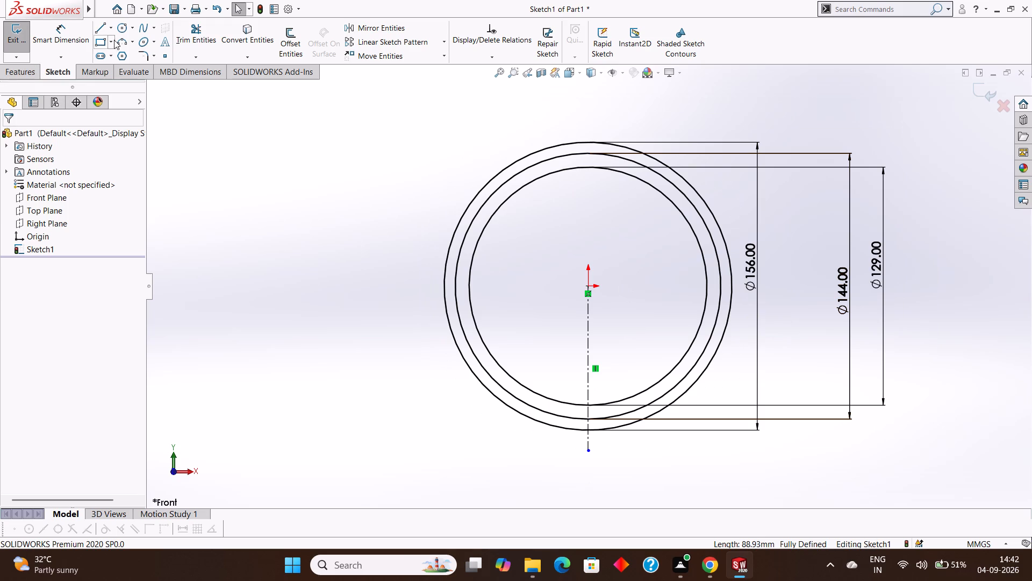
pyautogui.click(114, 26)
pyautogui.click(120, 52)
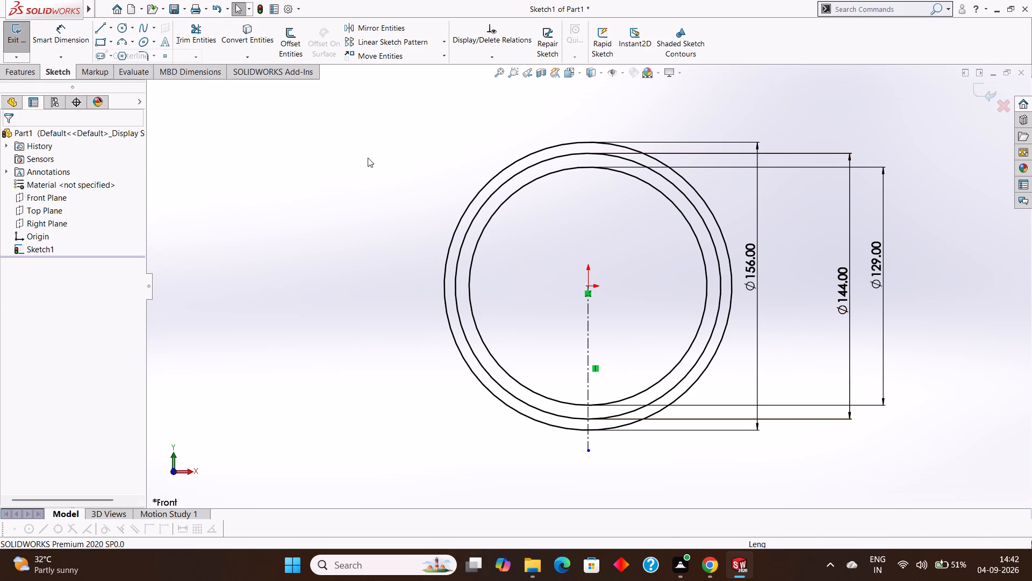
pyautogui.click(587, 287)
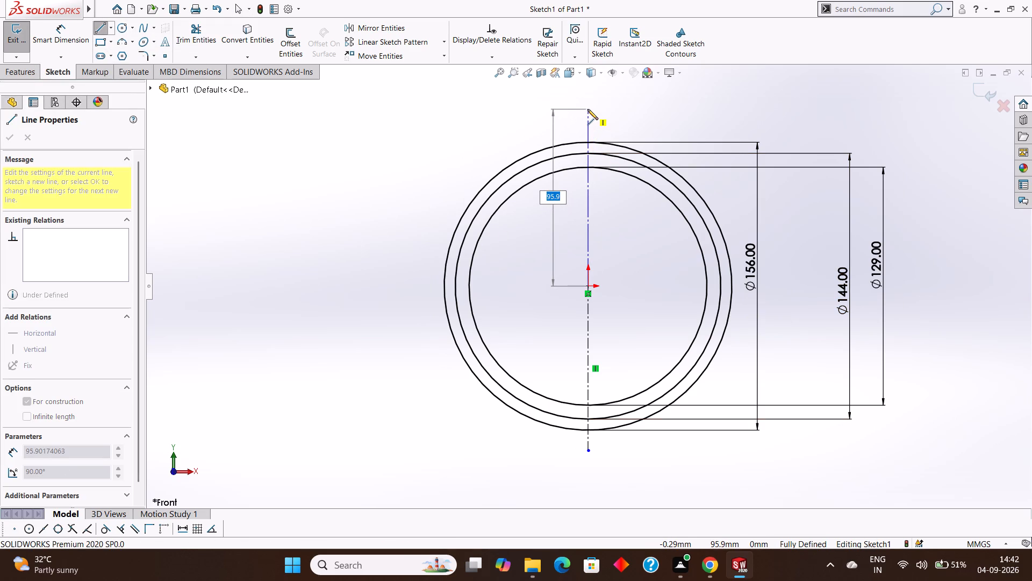
pyautogui.click(587, 109)
pyautogui.rightClick(587, 109)
pyautogui.click(608, 117)
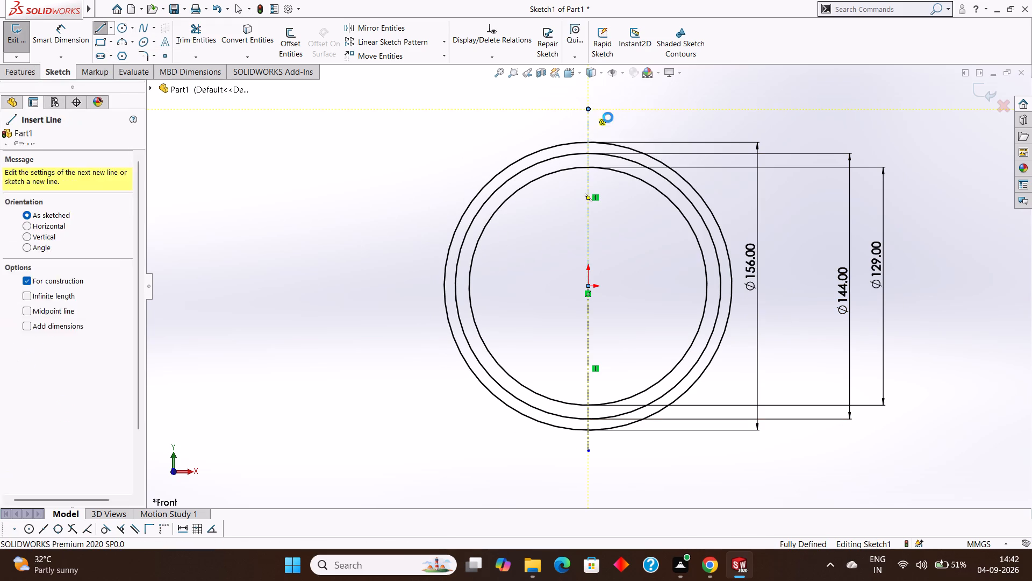
# Draw a horizontal centerline about 111 mm long from the origin to the right, past the outer circle.
pyautogui.click(111, 25)
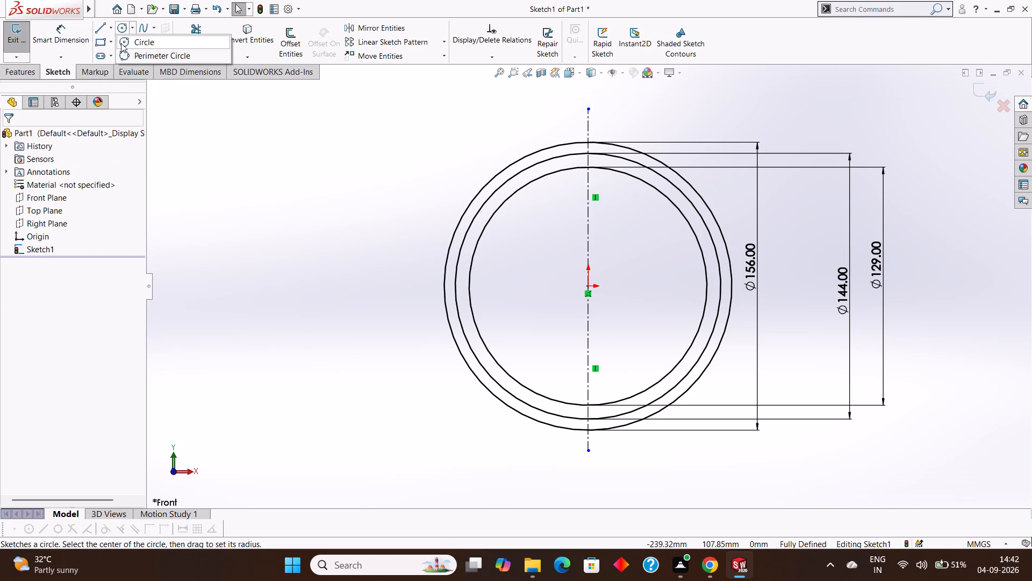
pyautogui.click(119, 54)
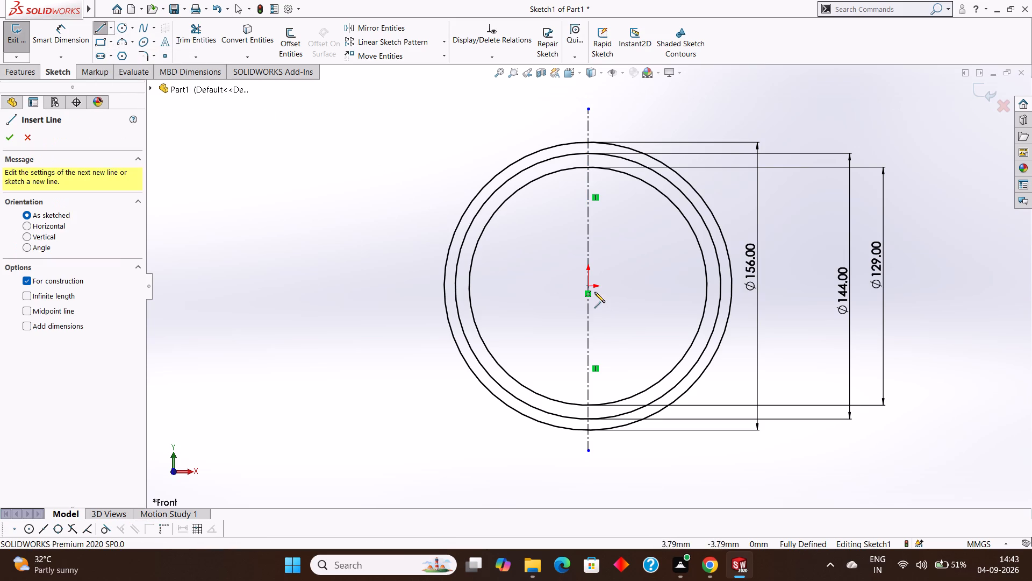
pyautogui.click(587, 285)
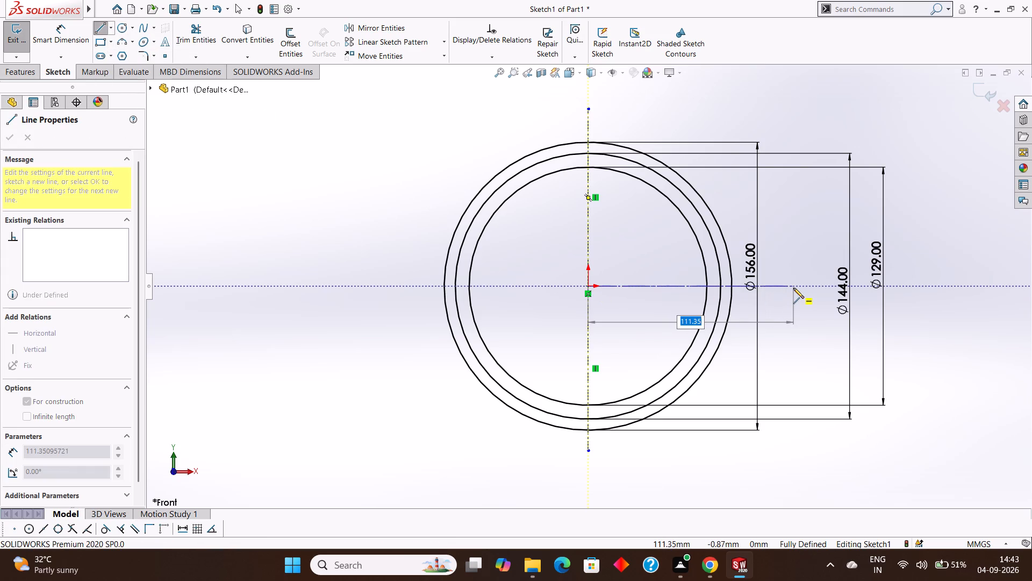
pyautogui.click(793, 288)
pyautogui.rightClick(793, 288)
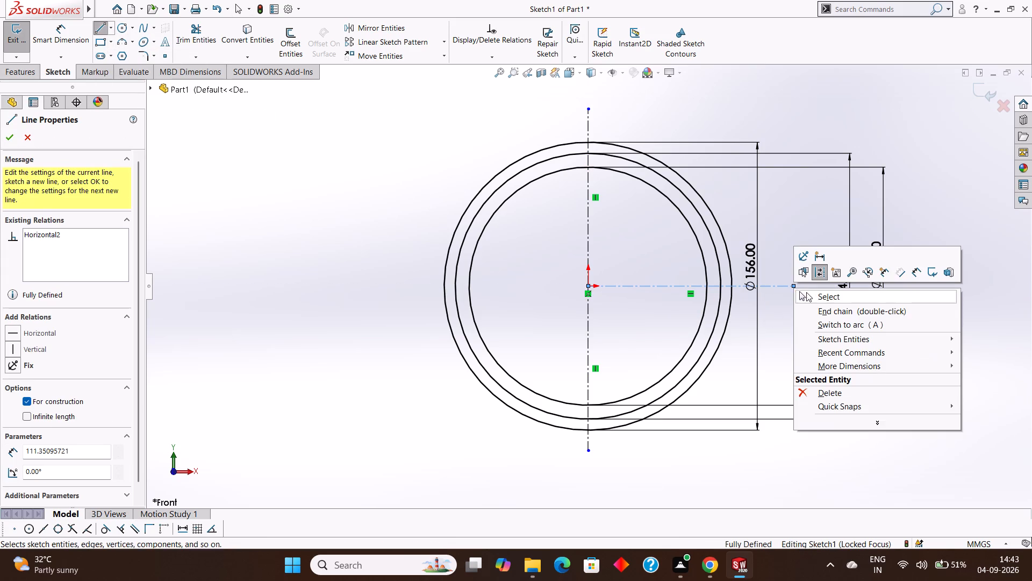
pyautogui.click(811, 294)
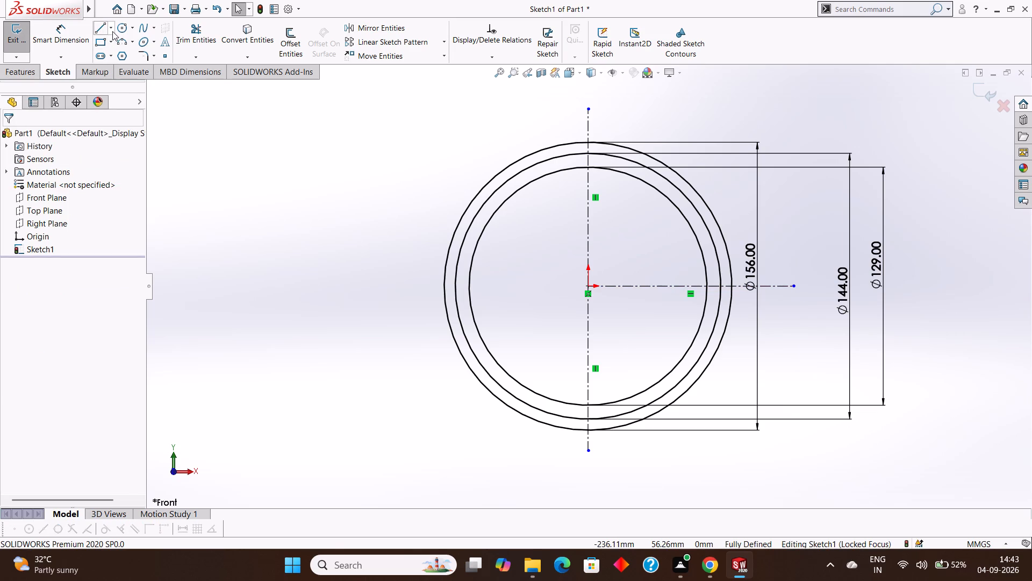
# Draw a horizontal centerline about 103 mm long from the origin to the left, past the outer circle.
pyautogui.click(112, 31)
pyautogui.click(125, 57)
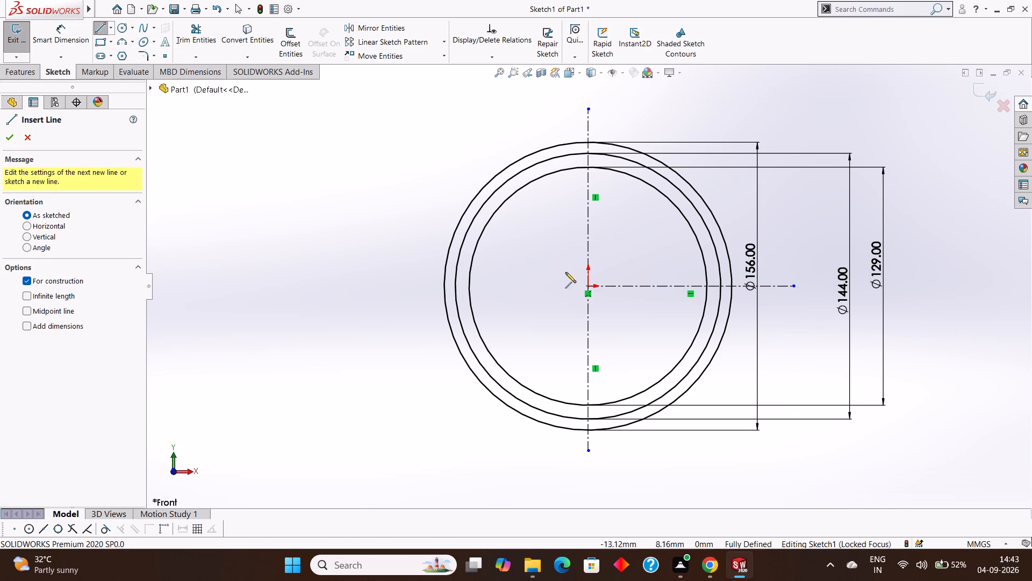
pyautogui.click(587, 287)
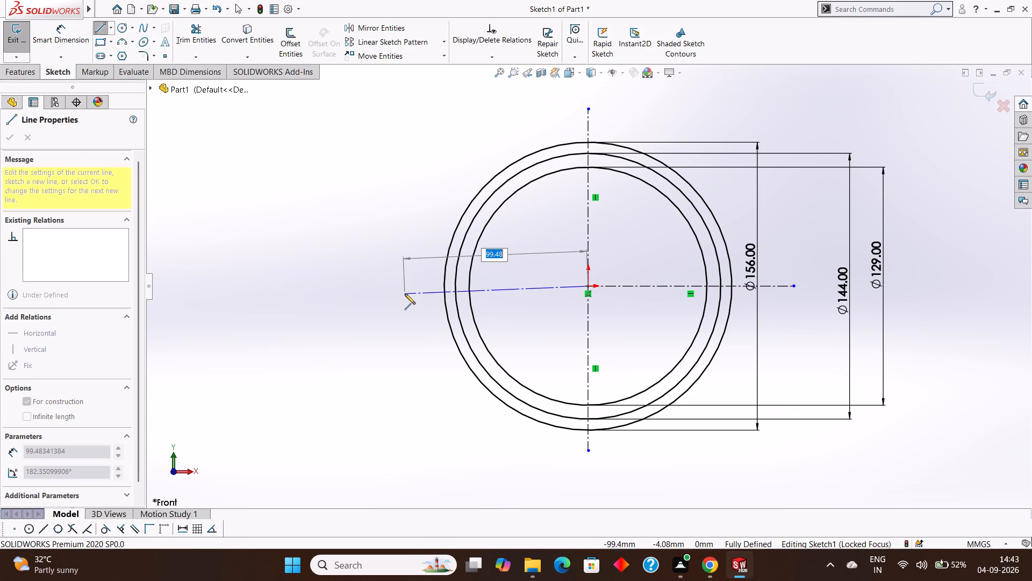
pyautogui.click(398, 285)
pyautogui.rightClick(398, 285)
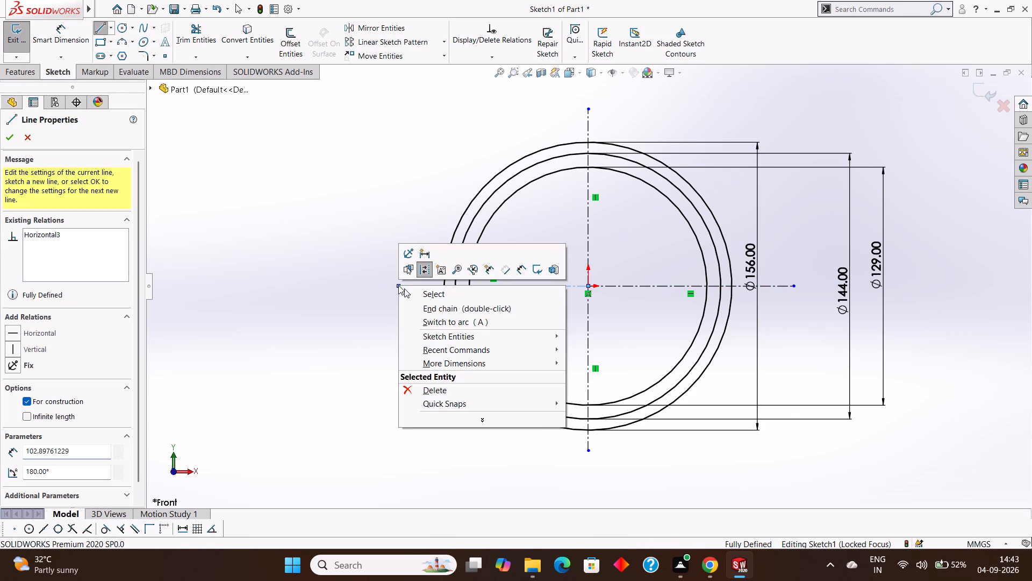
pyautogui.click(414, 293)
pyautogui.click(403, 350)
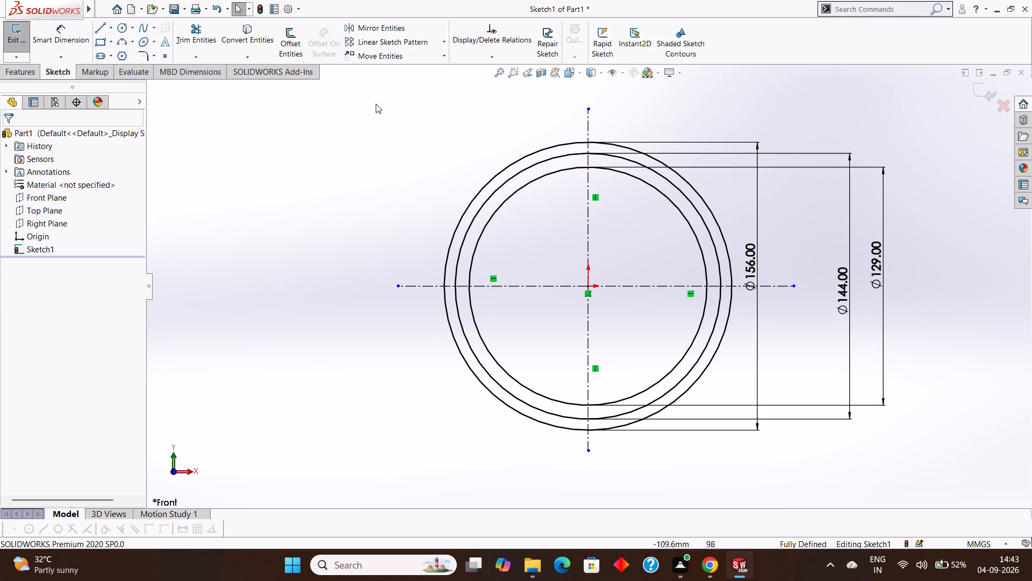
# Draw a 3 mm solid line leftward from the inner circle's top point on the vertical centerline, ending on that circle.
pyautogui.click(110, 30)
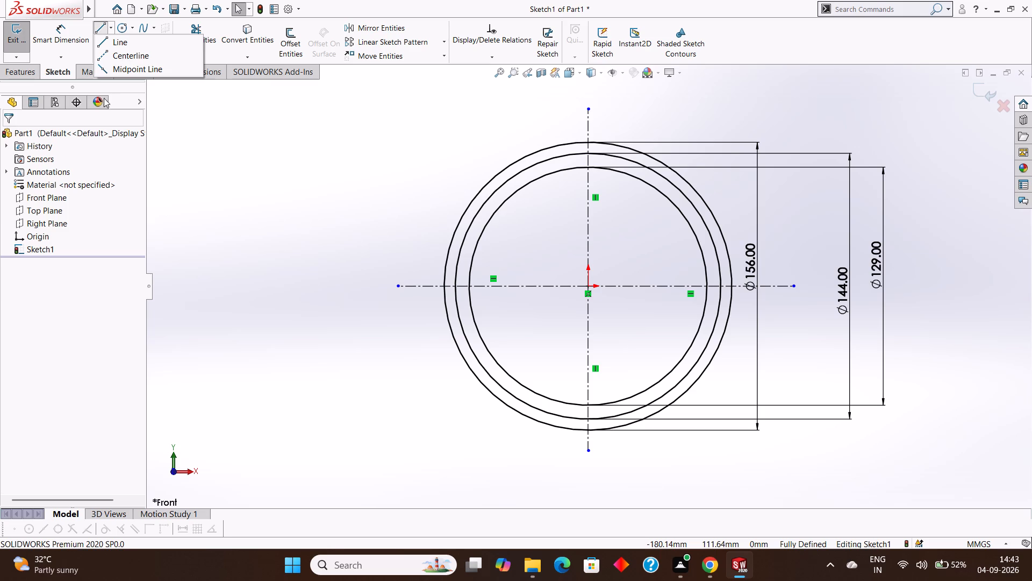
pyautogui.click(130, 42)
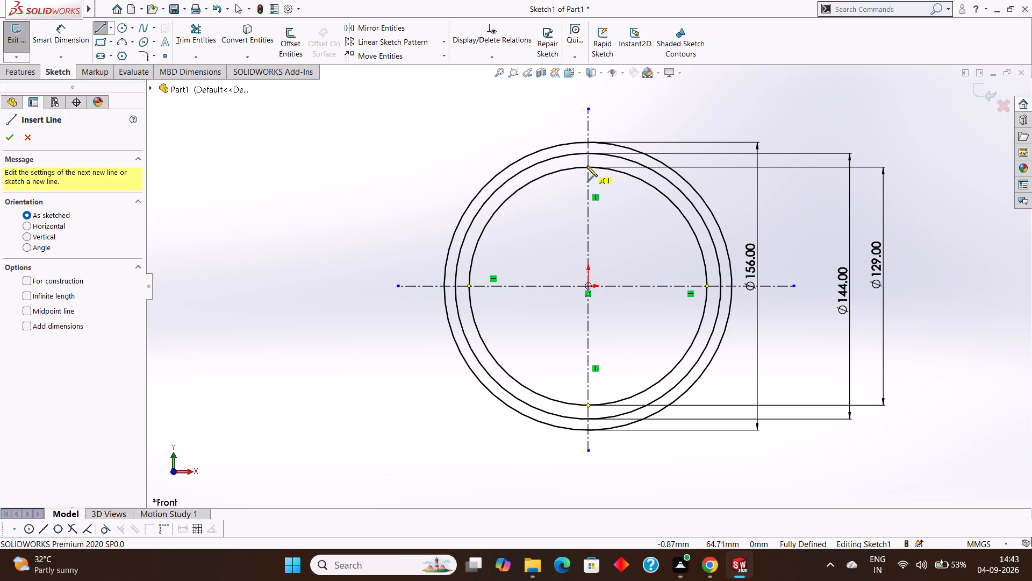
pyautogui.click(587, 166)
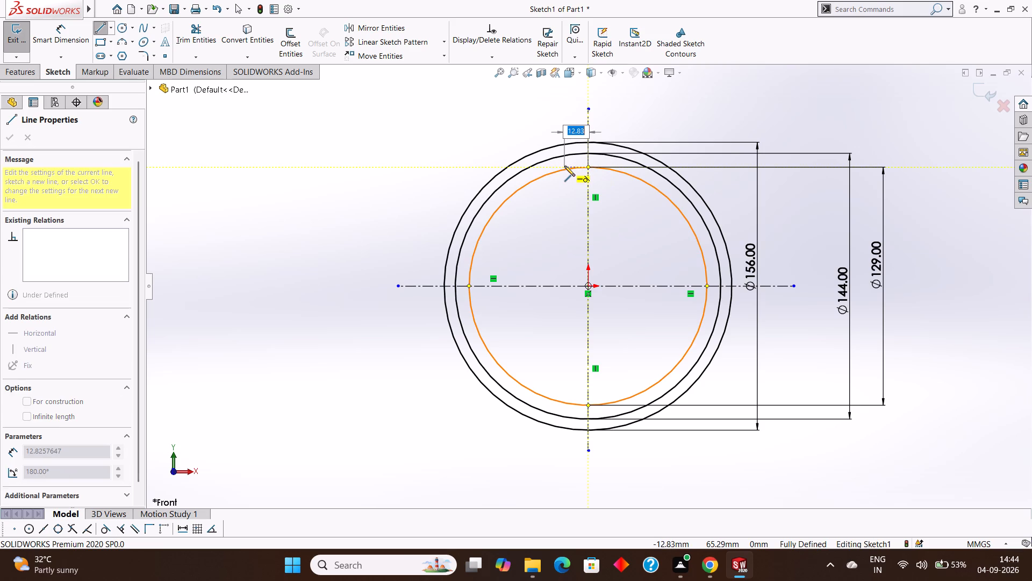
pyautogui.press('3')
pyautogui.press('Return')
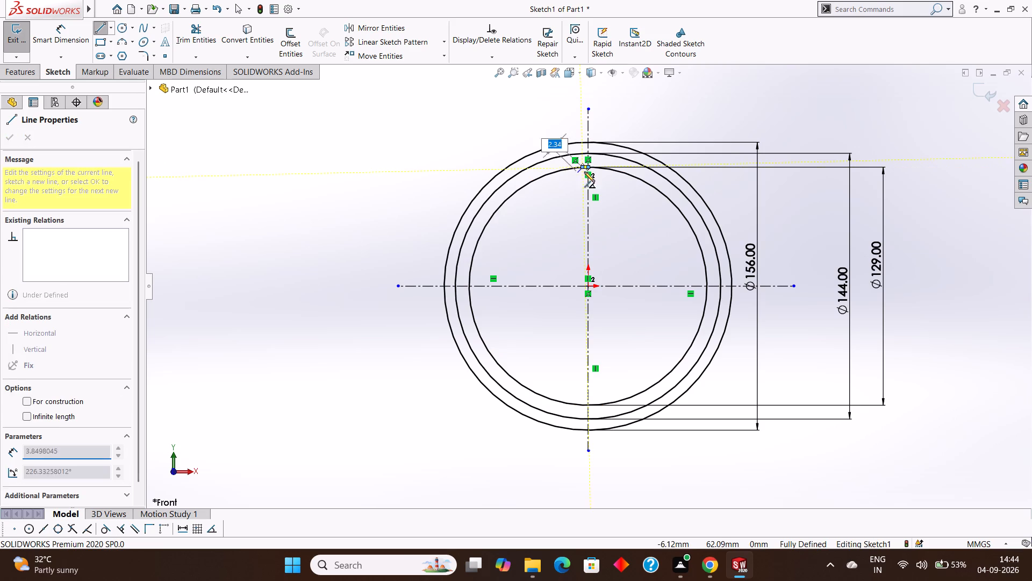
pyautogui.rightClick(572, 182)
pyautogui.click(589, 193)
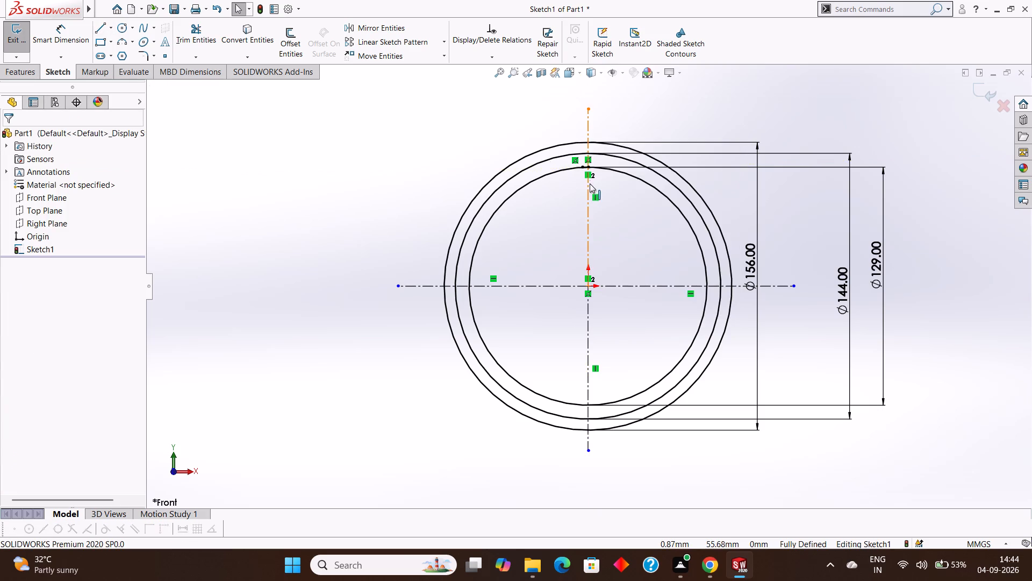
# Draw a 3 mm centerline rightward from the inner circle's top point on the vertical centerline, ending on that circle.
pyautogui.scroll(-9, 590, 170)
pyautogui.scroll(-3, 557, 235)
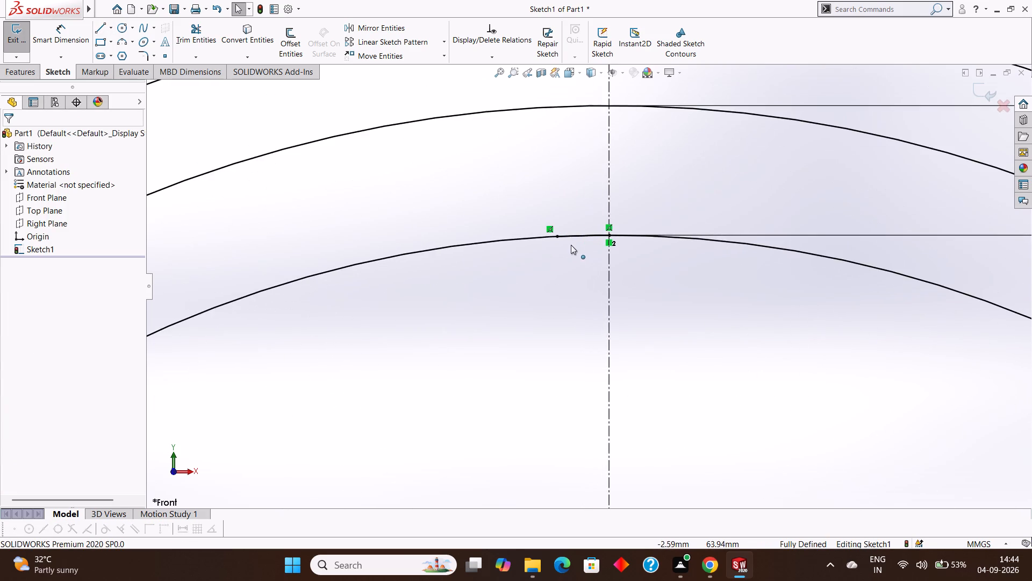
pyautogui.scroll(-6, 575, 245)
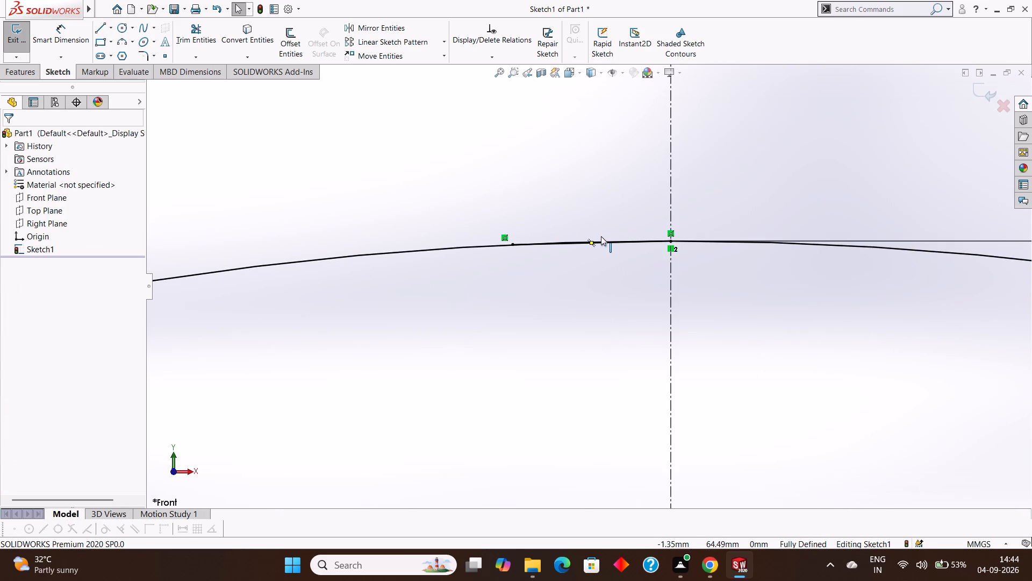
pyautogui.scroll(8, 601, 236)
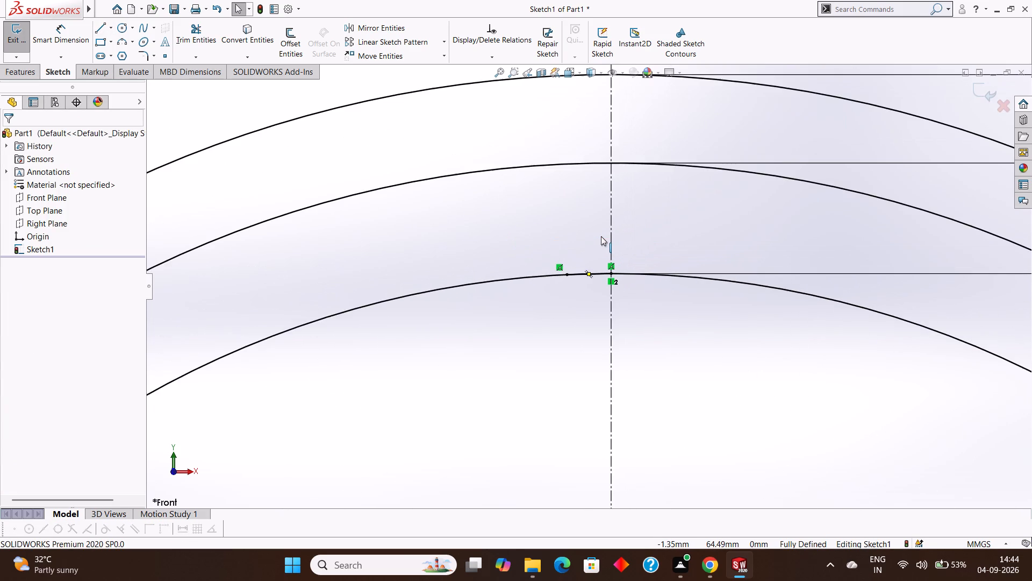
pyautogui.scroll(1, 601, 236)
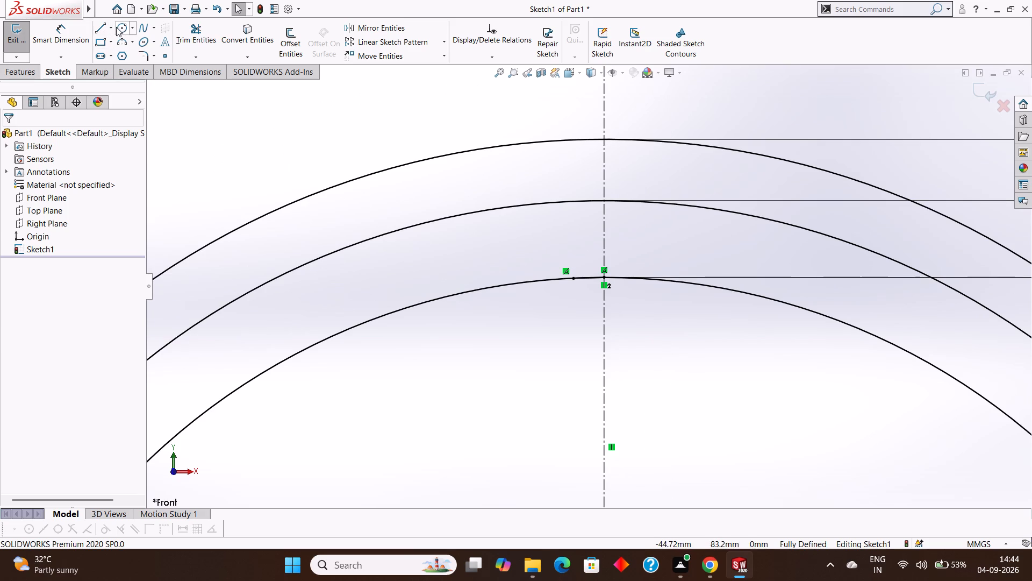
pyautogui.click(111, 26)
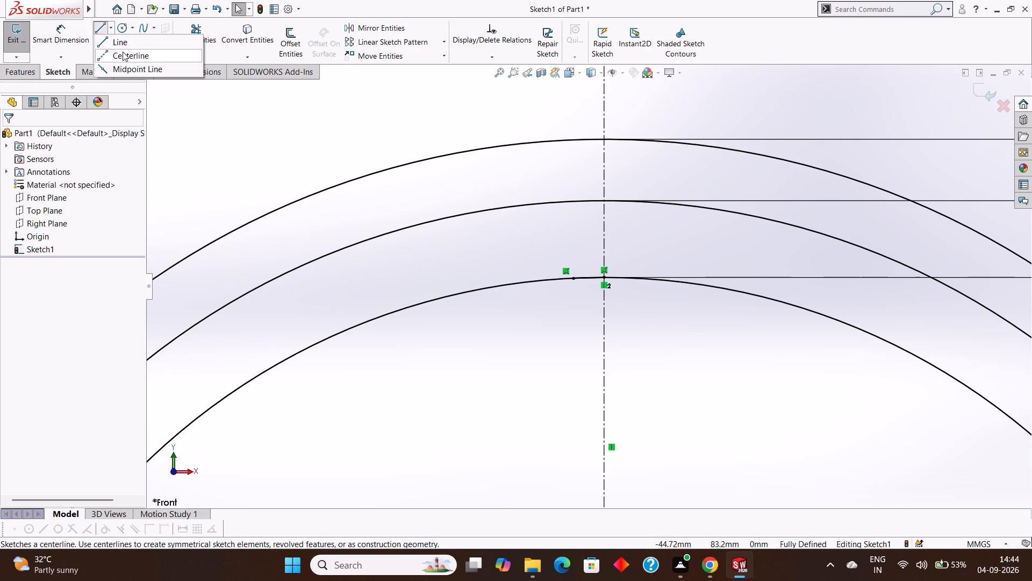
pyautogui.click(123, 52)
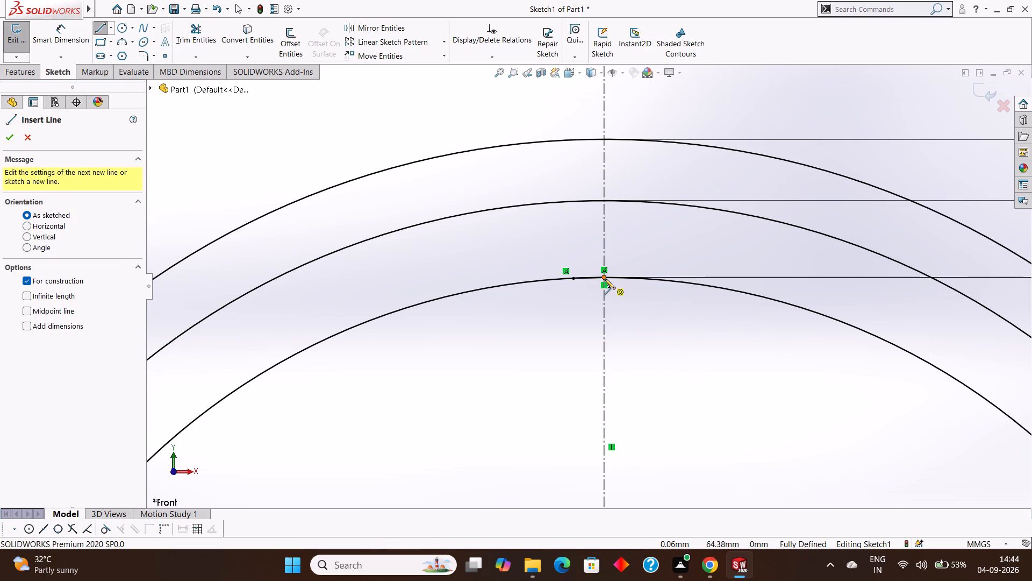
pyautogui.click(605, 275)
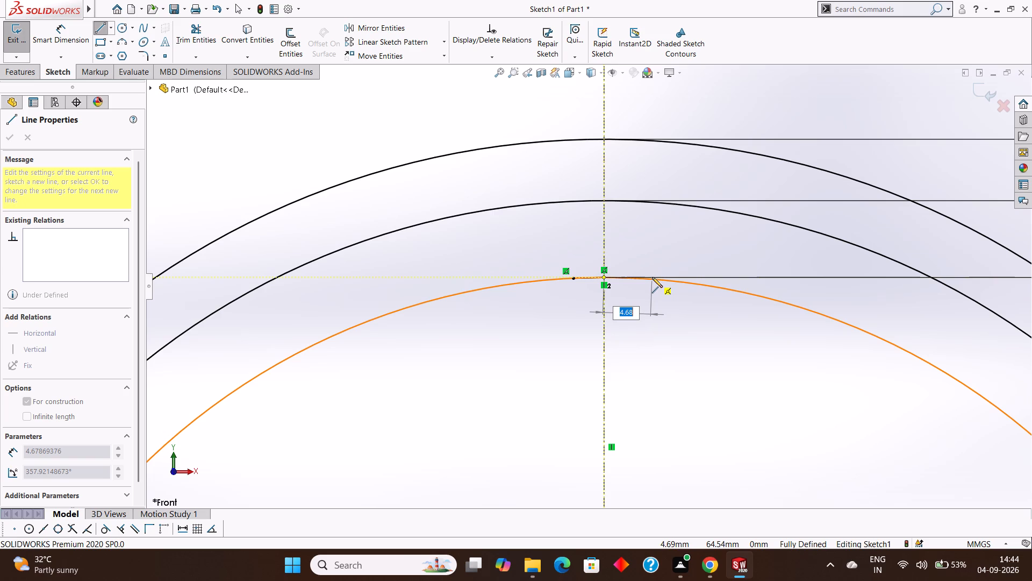
pyautogui.press('3')
pyautogui.press('Return')
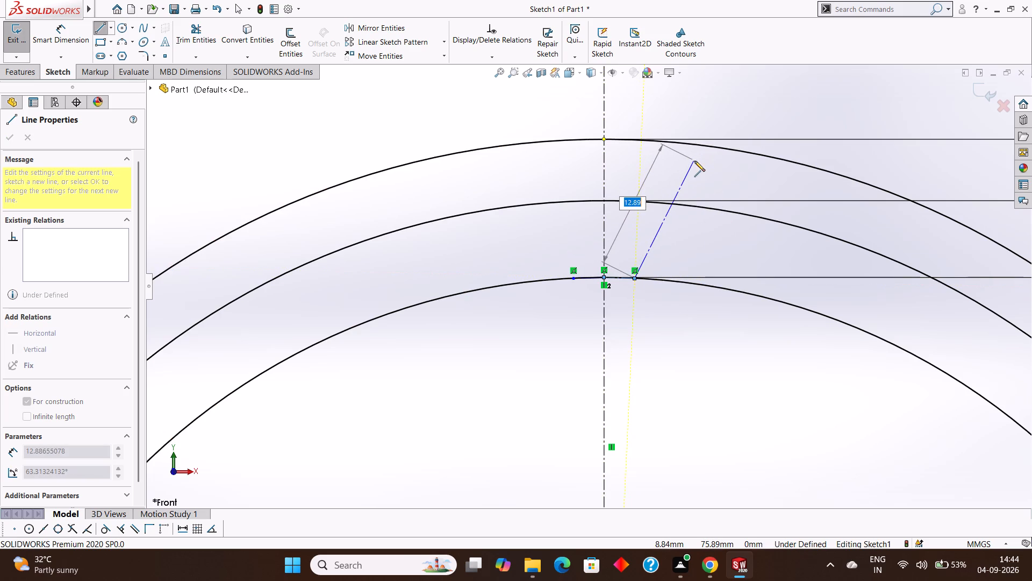
pyautogui.press('Escape')
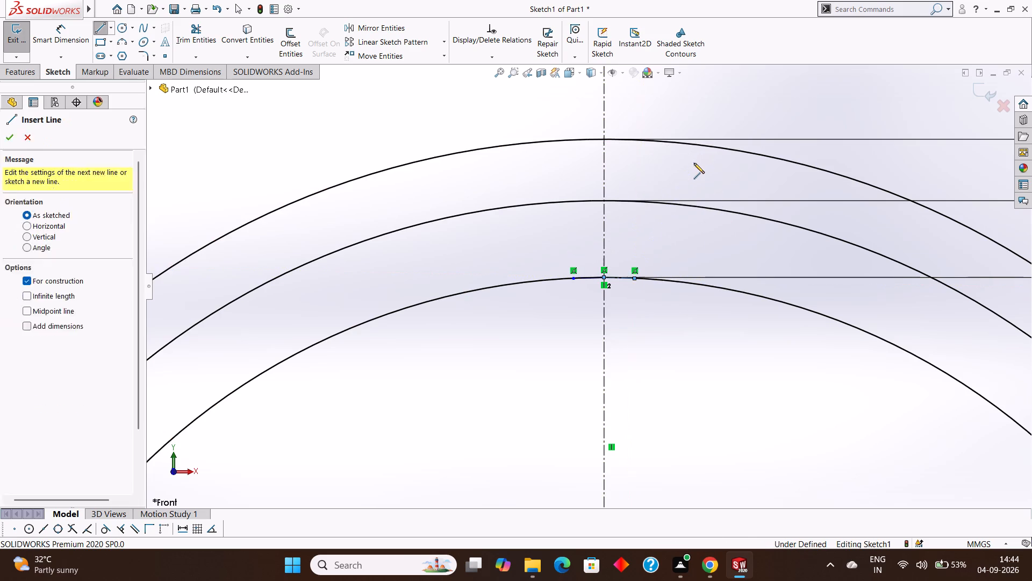
pyautogui.scroll(-1, 629, 277)
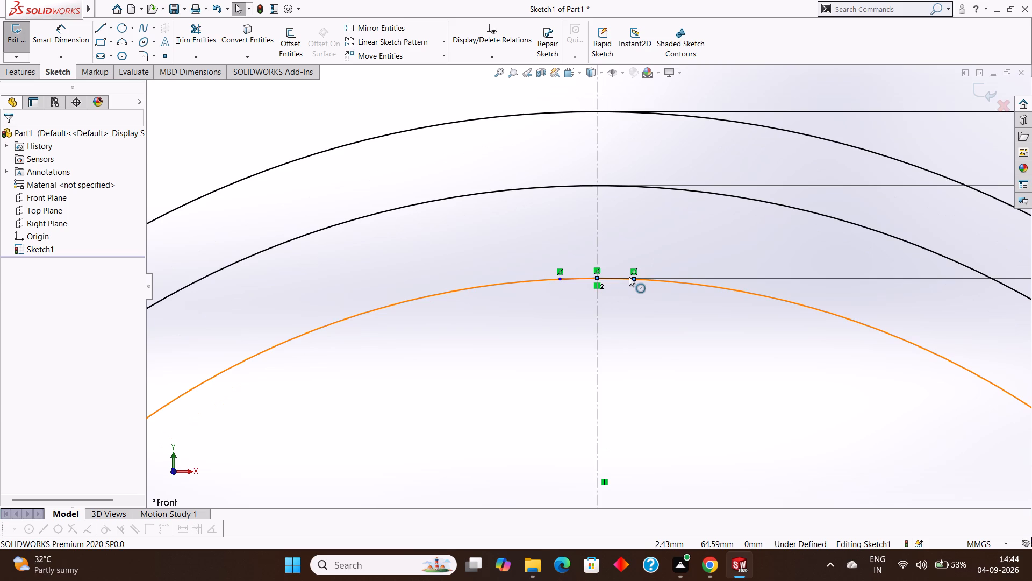
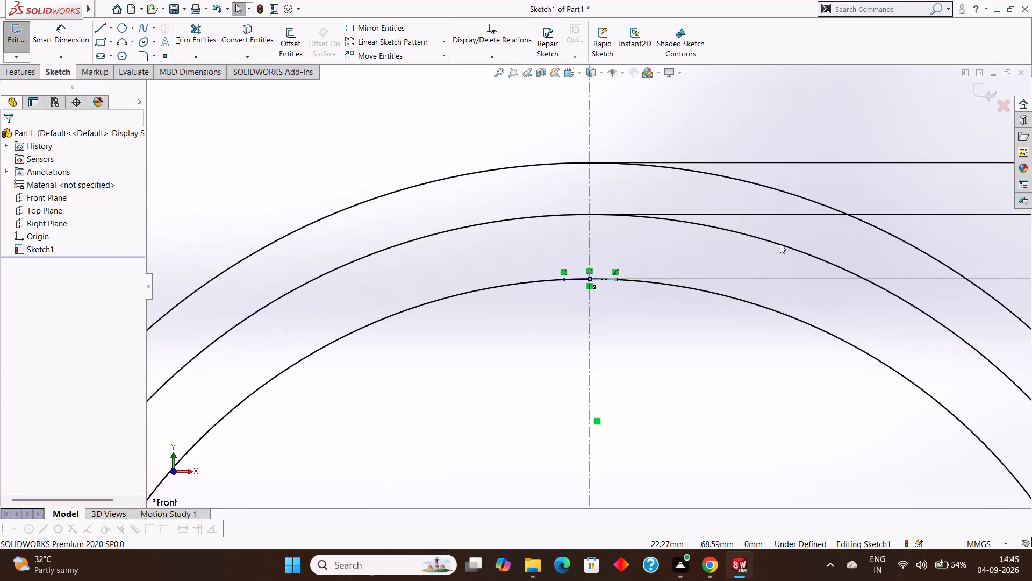
# Draw a solid line from the right end of the short centerline on the inner circle up toward the outer circle.
pyautogui.scroll(1, 780, 244)
pyautogui.click(101, 27)
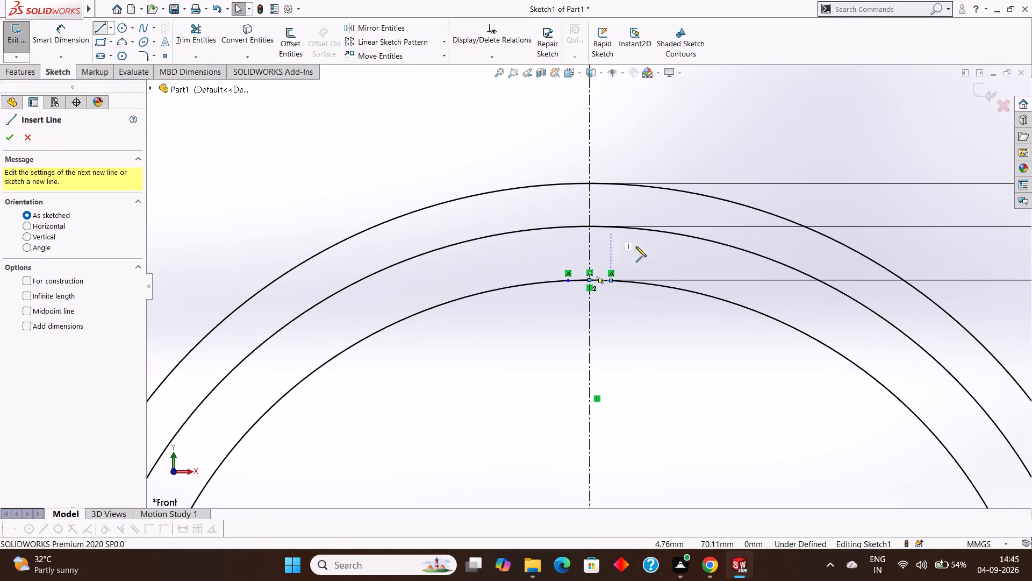
pyautogui.click(611, 280)
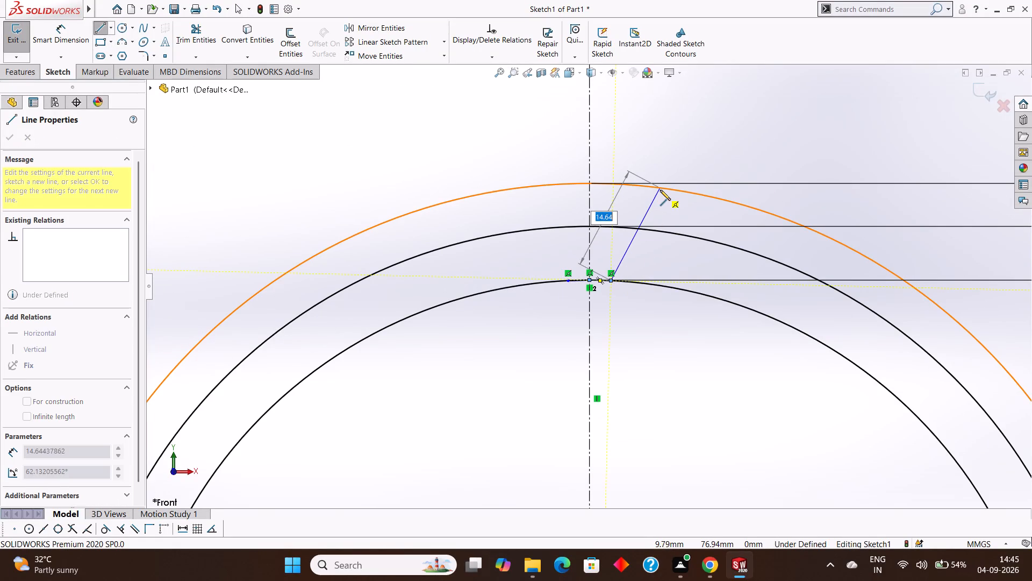
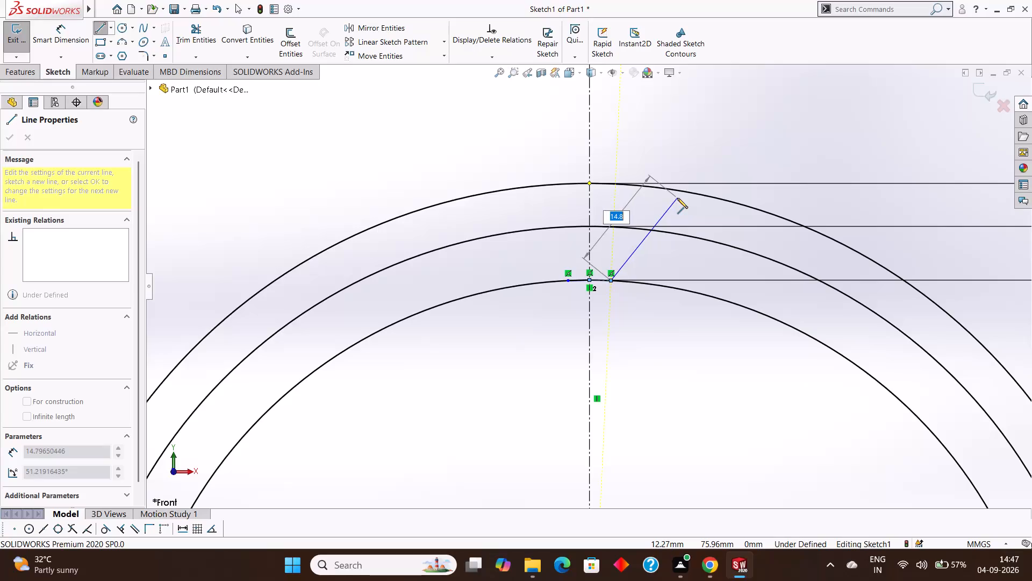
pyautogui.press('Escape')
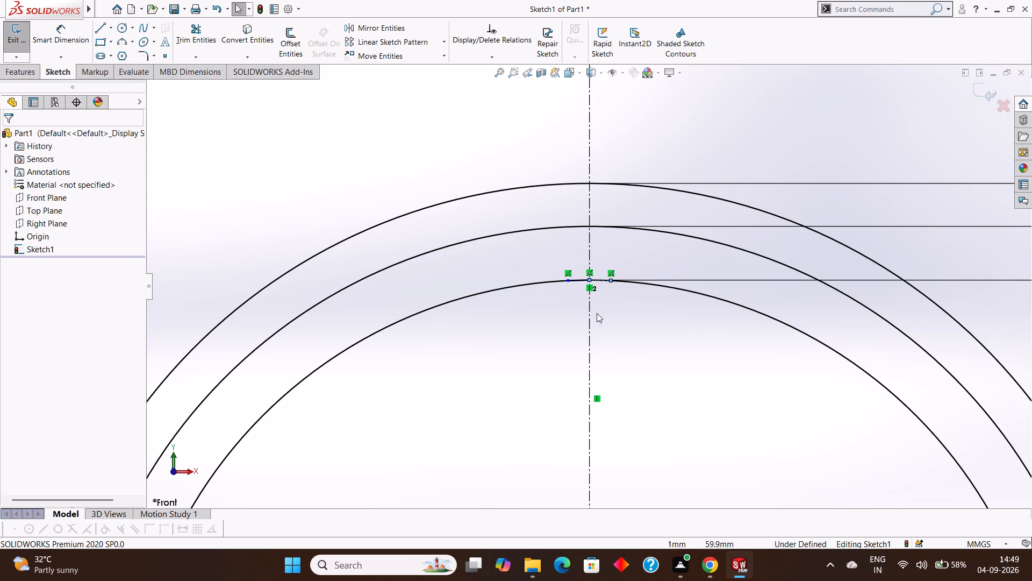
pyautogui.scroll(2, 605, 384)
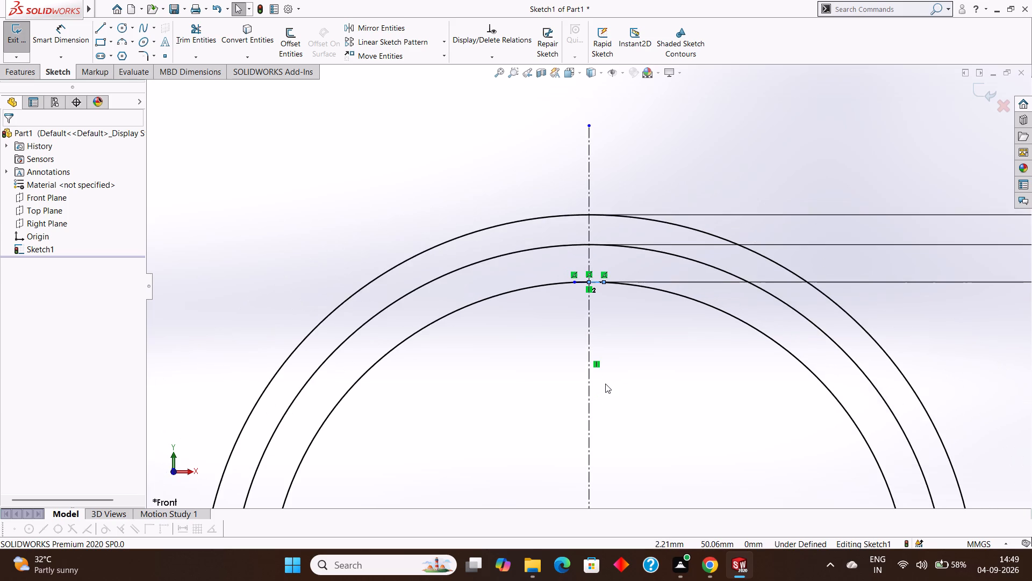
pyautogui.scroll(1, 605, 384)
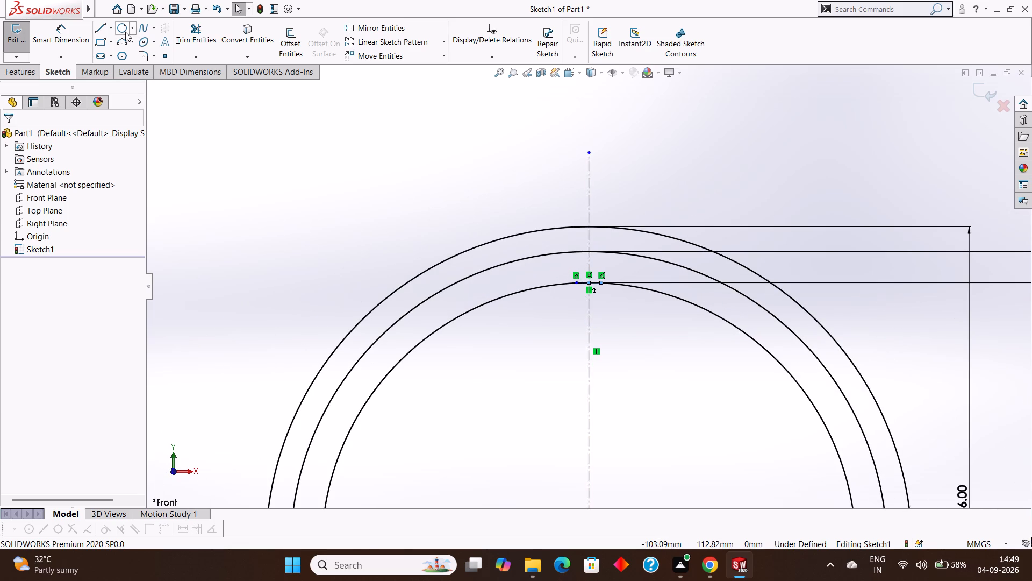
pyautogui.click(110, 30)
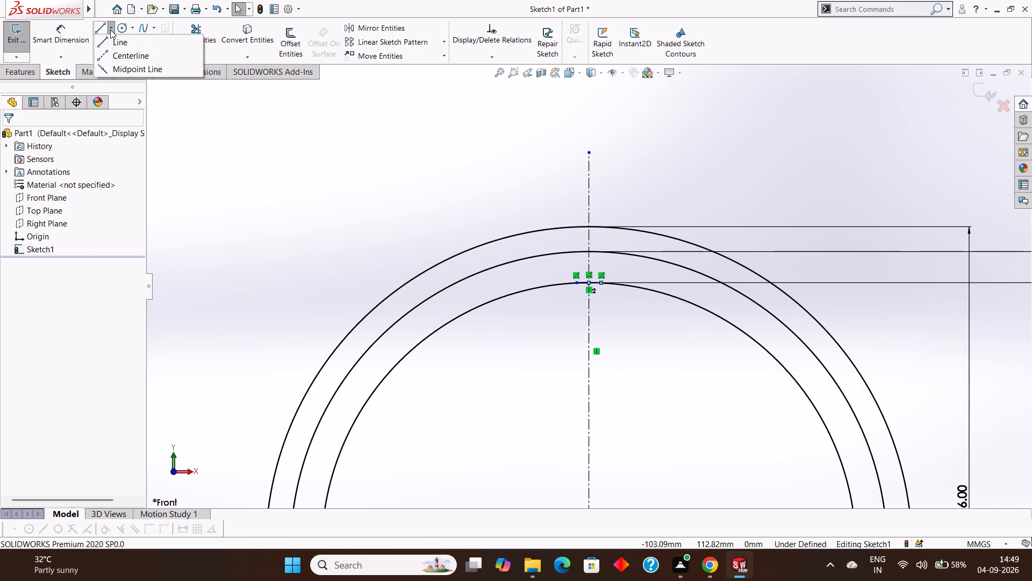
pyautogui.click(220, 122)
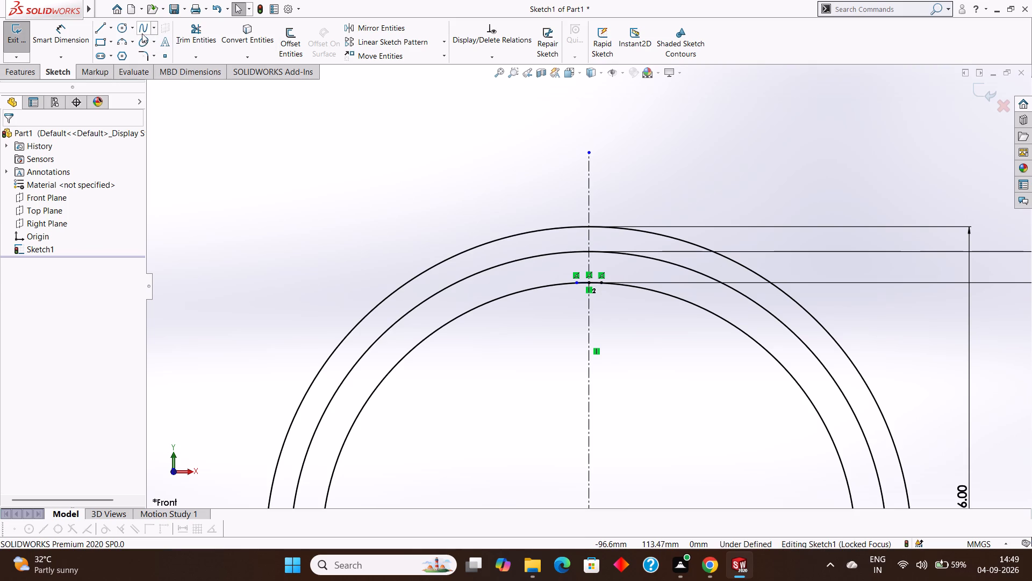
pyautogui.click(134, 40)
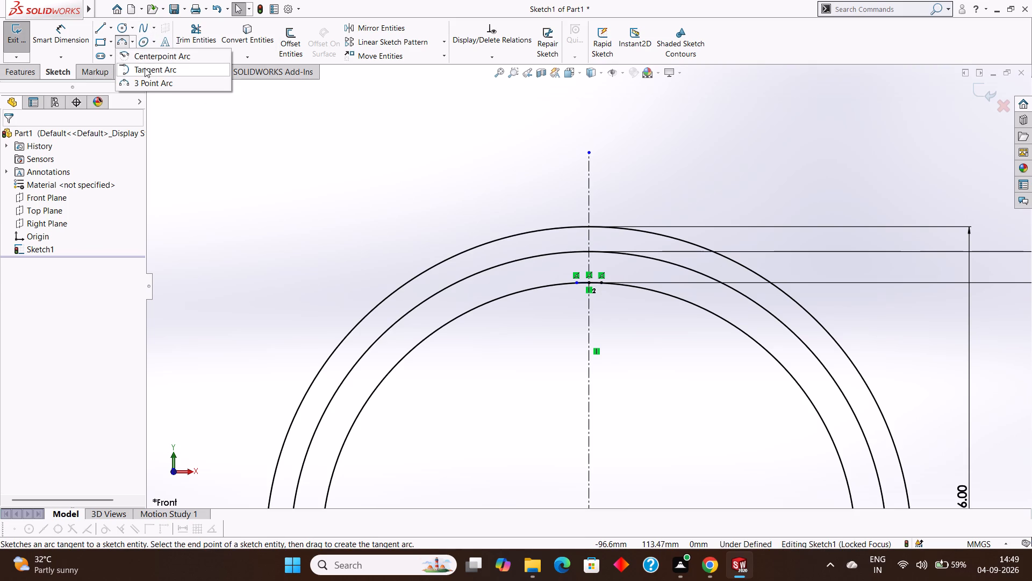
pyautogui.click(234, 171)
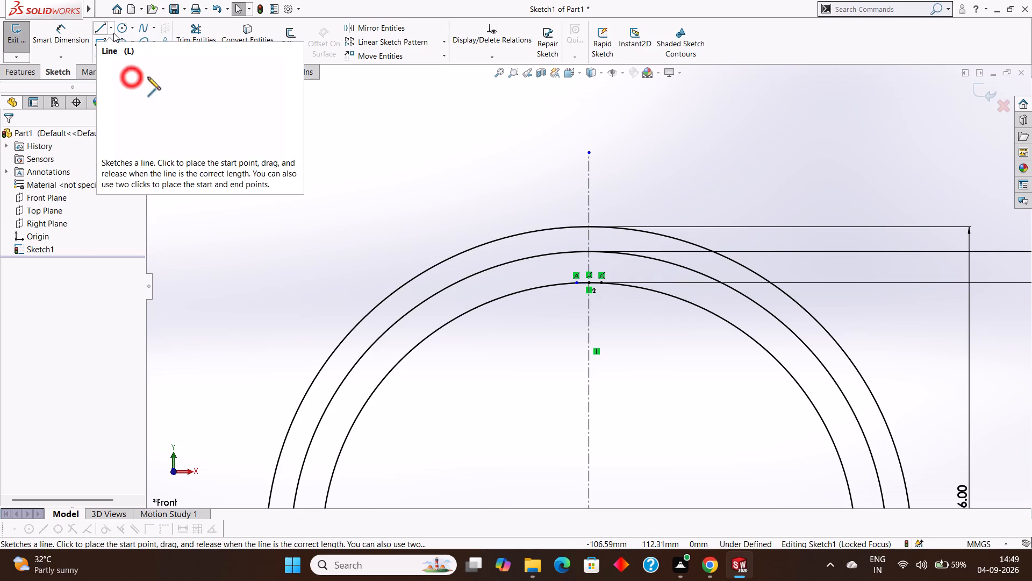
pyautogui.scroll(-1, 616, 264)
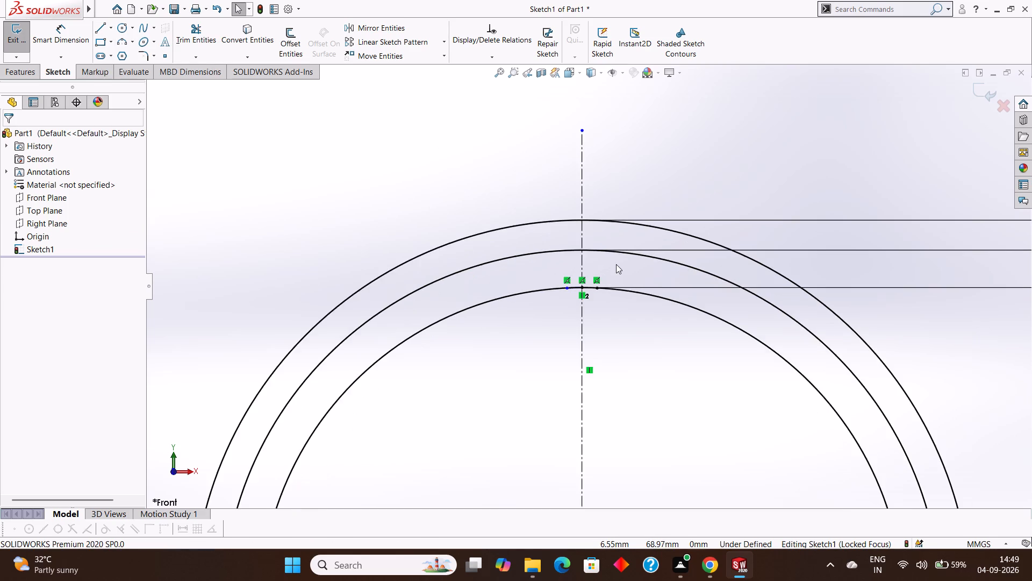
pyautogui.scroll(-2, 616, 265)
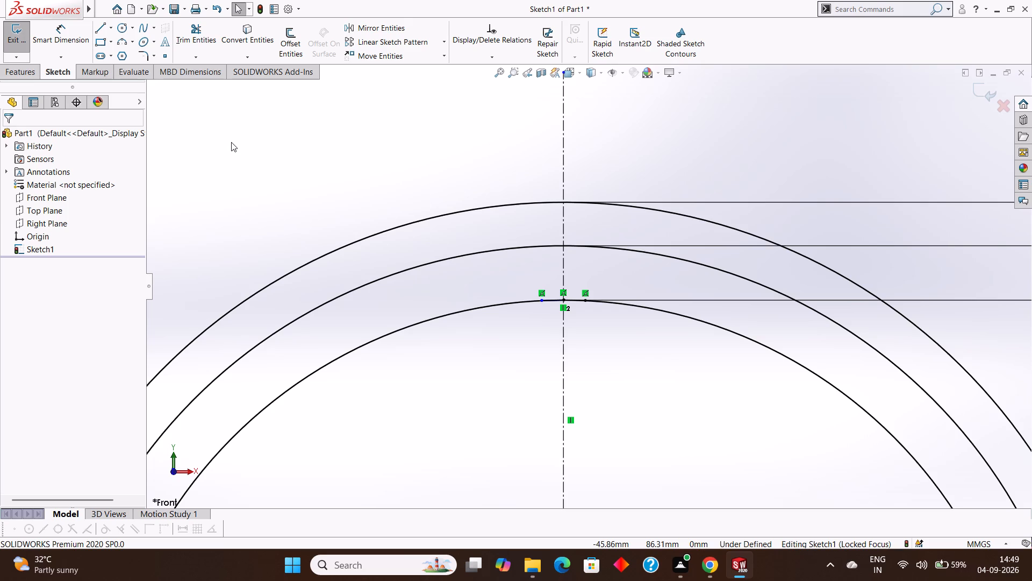
# Set the innermost circle's diameter to 129.6 mm.
pyautogui.scroll(5, 518, 290)
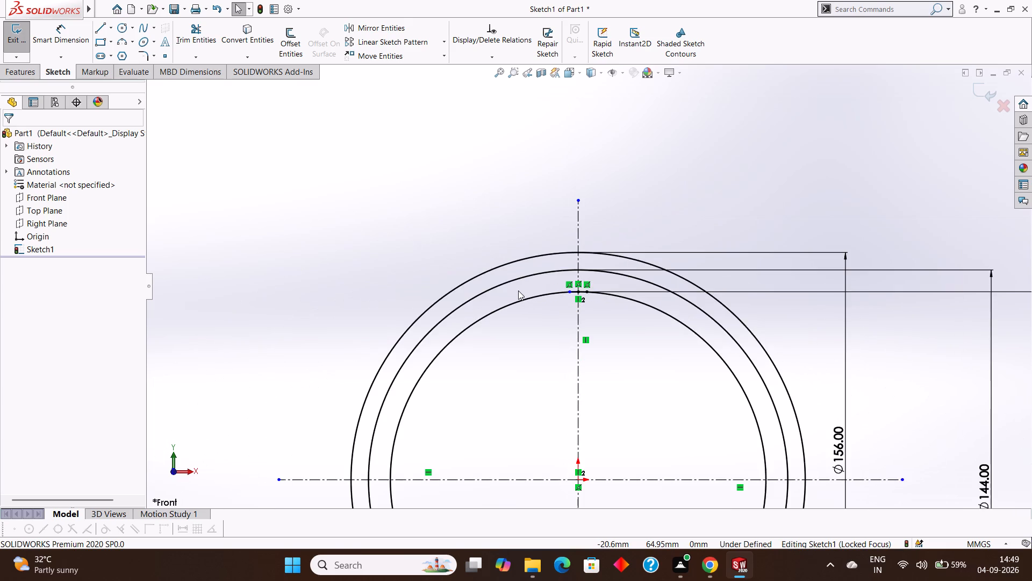
pyautogui.scroll(2, 518, 290)
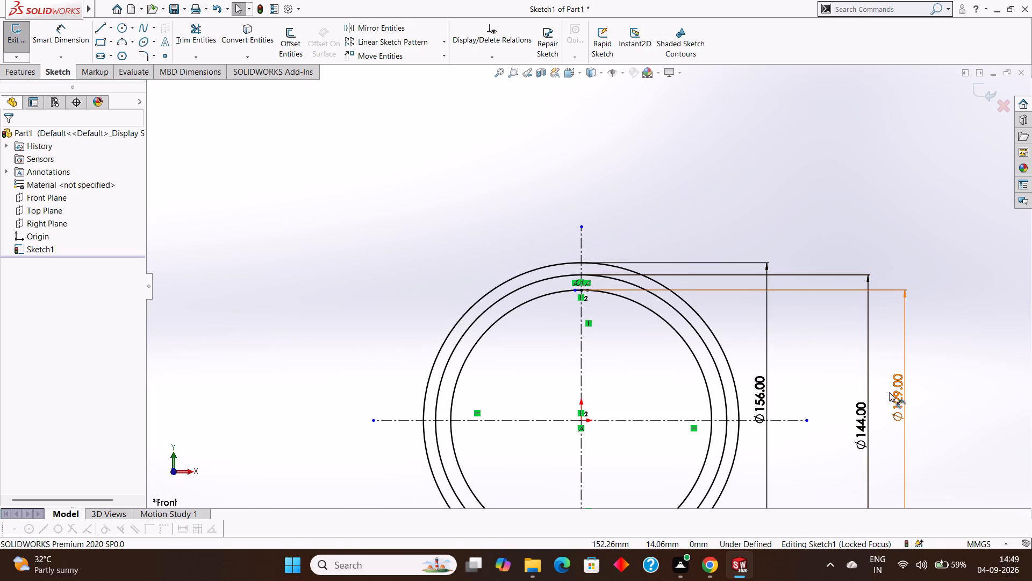
pyautogui.doubleClick(898, 398)
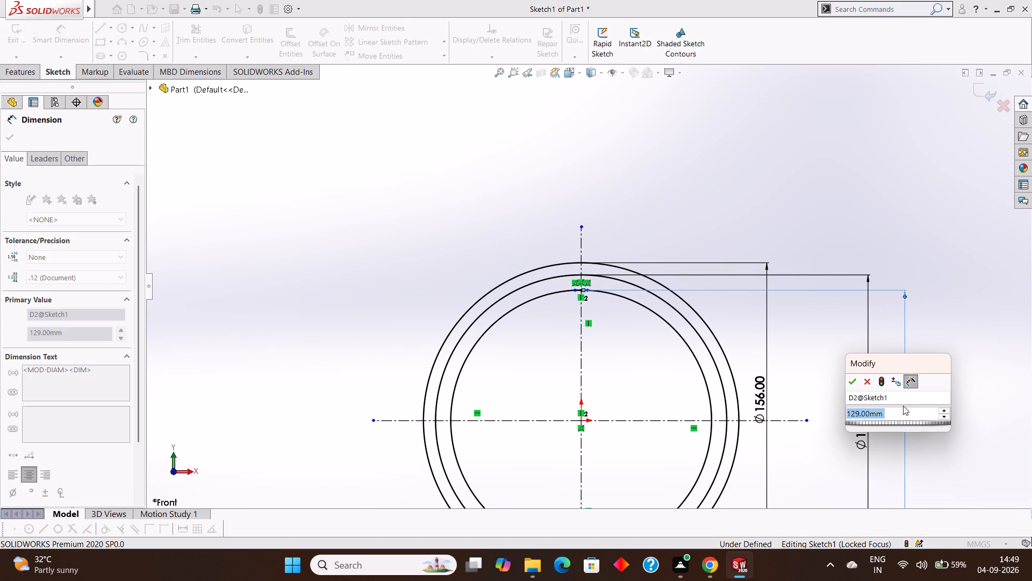
pyautogui.press('BackSpace')
pyautogui.press('1')
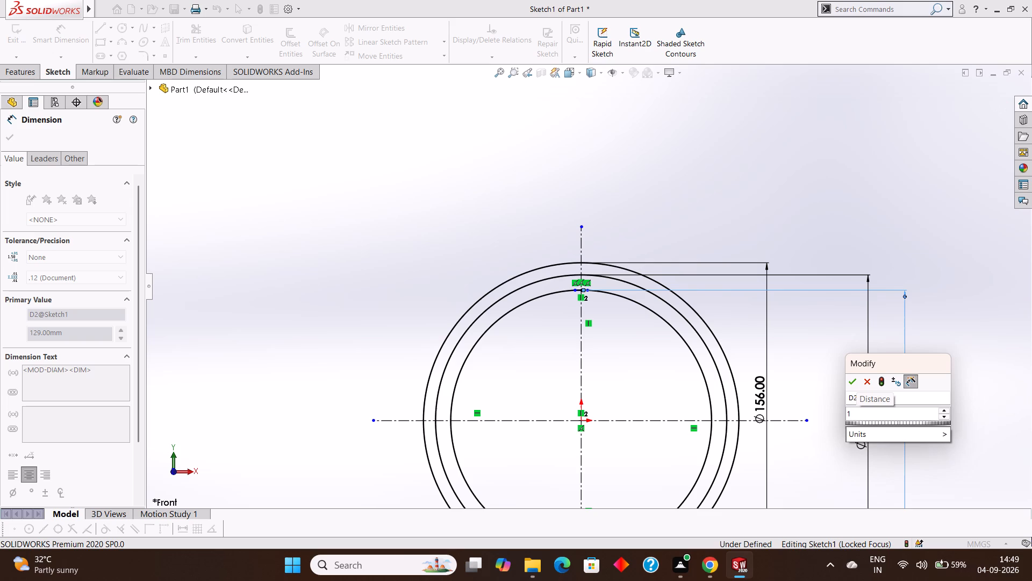
pyautogui.write('29.6')
pyautogui.press('Return')
pyautogui.click(947, 407)
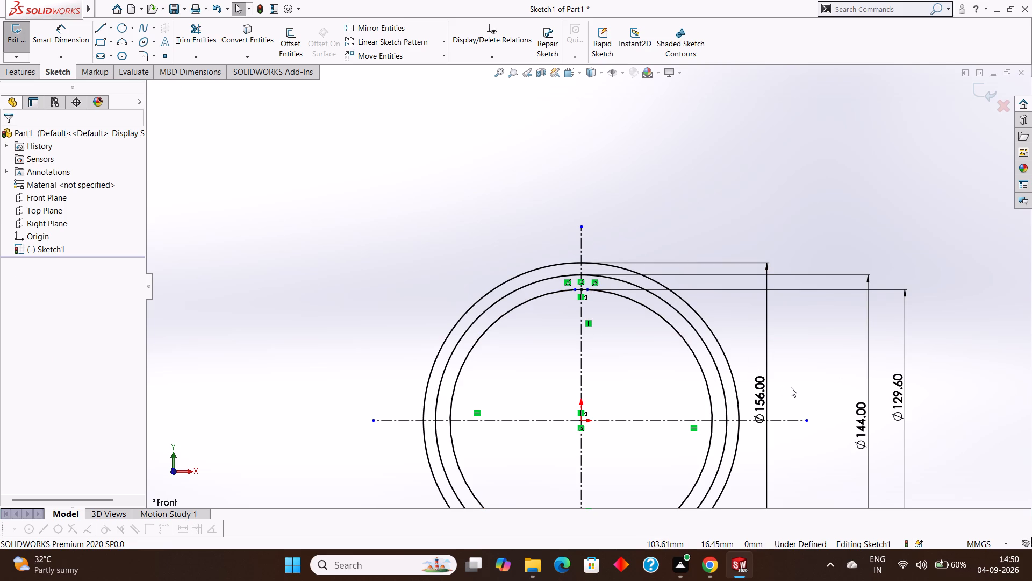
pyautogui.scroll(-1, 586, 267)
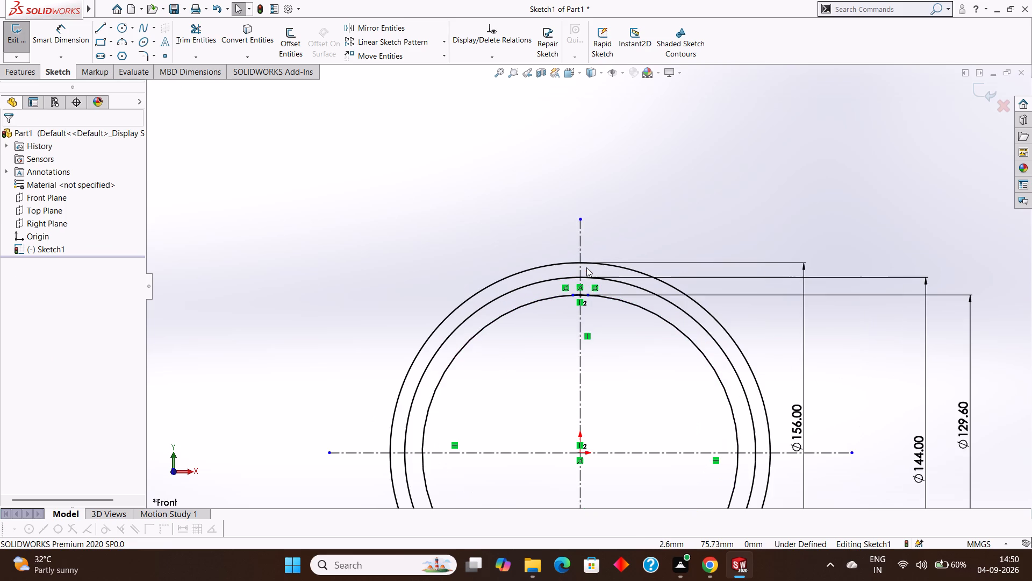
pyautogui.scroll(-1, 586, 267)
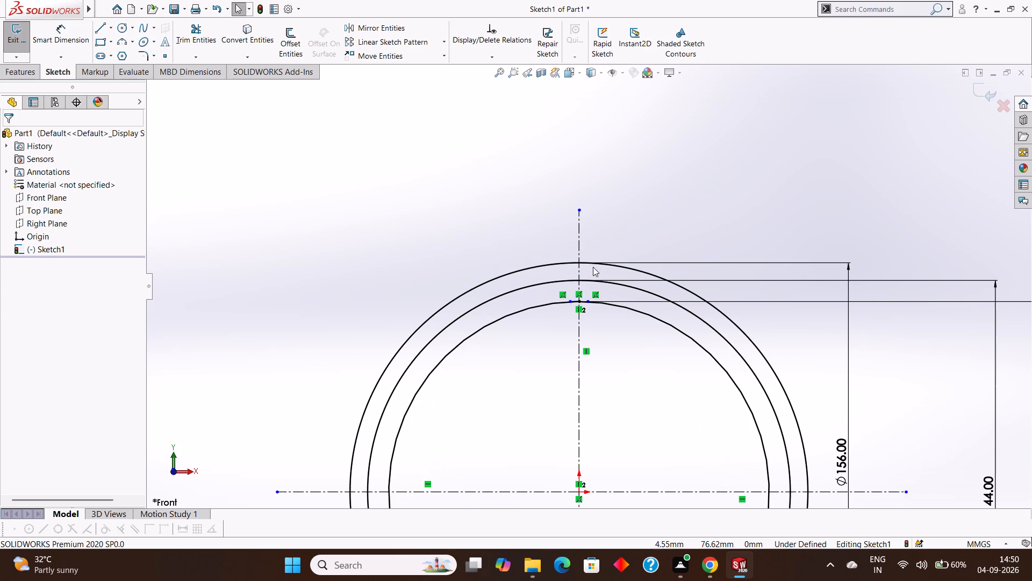
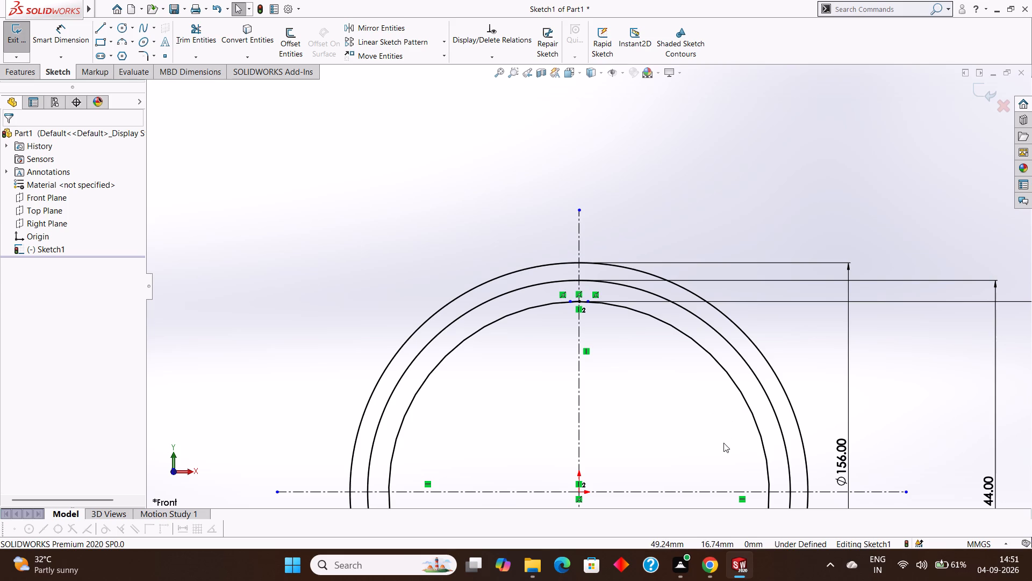
# Start the Centerline tool to add another construction line to the ring sketch.
pyautogui.scroll(-3, 703, 402)
pyautogui.scroll(5, 703, 402)
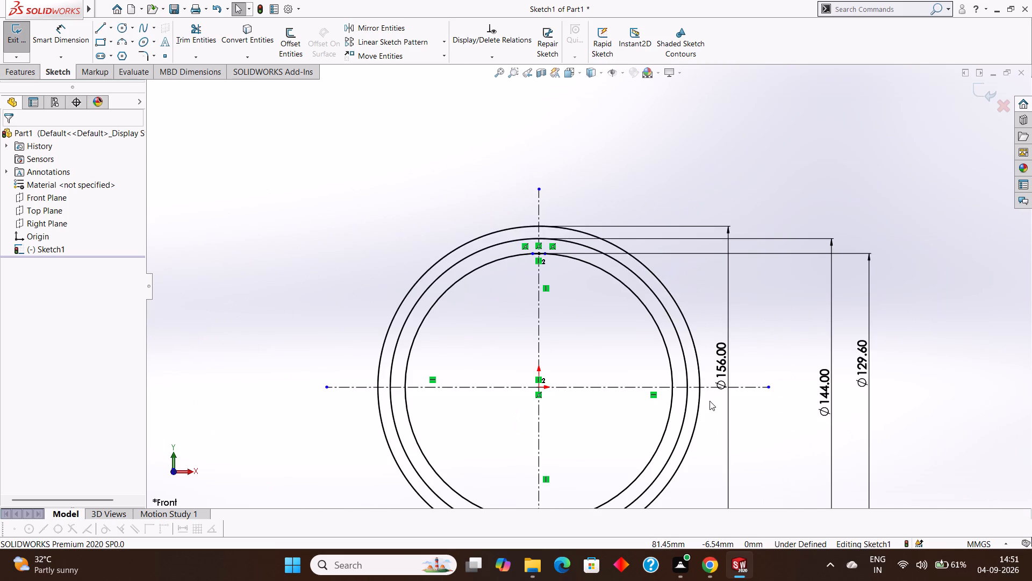
pyautogui.scroll(1, 709, 401)
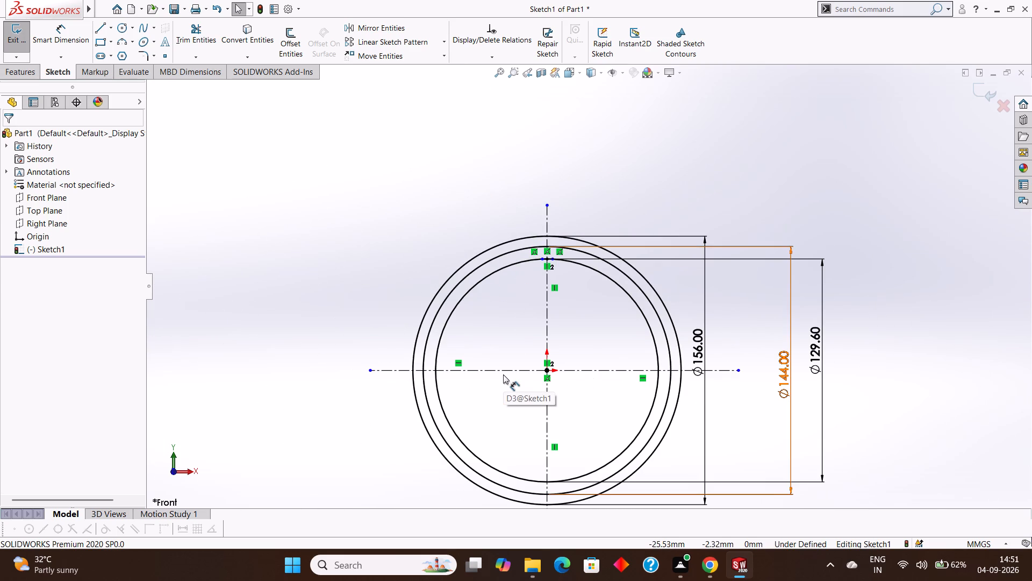
pyautogui.click(112, 32)
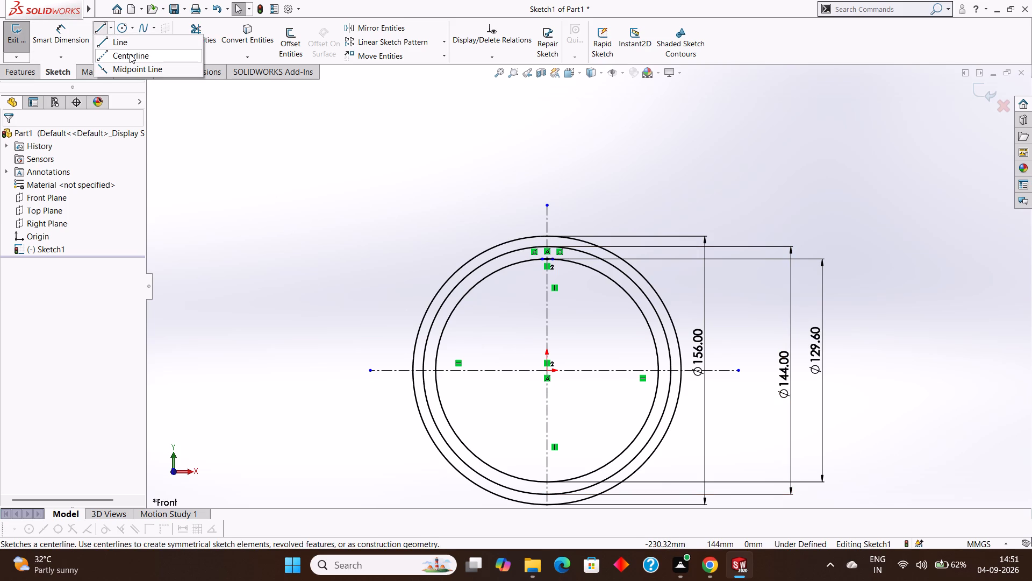
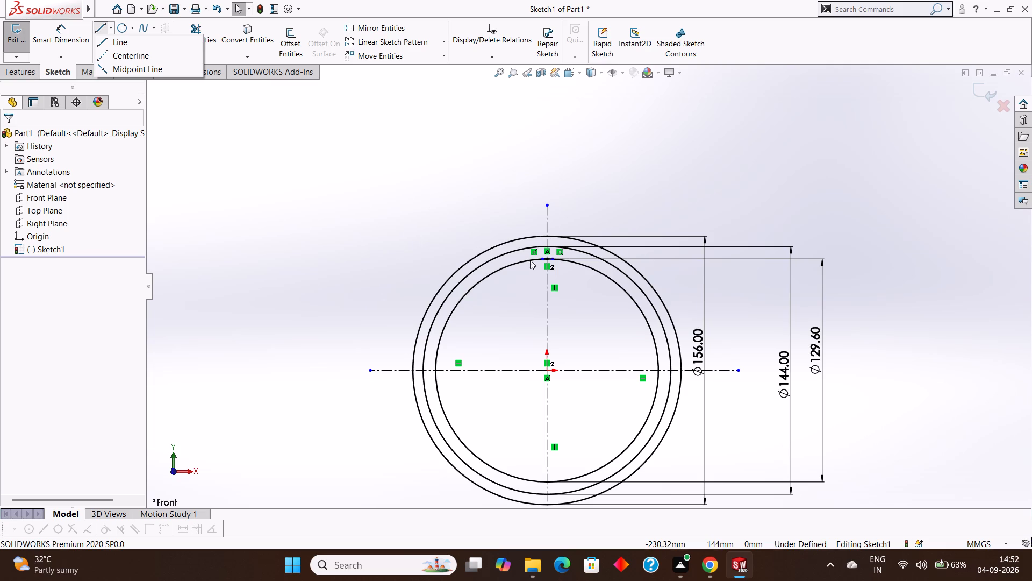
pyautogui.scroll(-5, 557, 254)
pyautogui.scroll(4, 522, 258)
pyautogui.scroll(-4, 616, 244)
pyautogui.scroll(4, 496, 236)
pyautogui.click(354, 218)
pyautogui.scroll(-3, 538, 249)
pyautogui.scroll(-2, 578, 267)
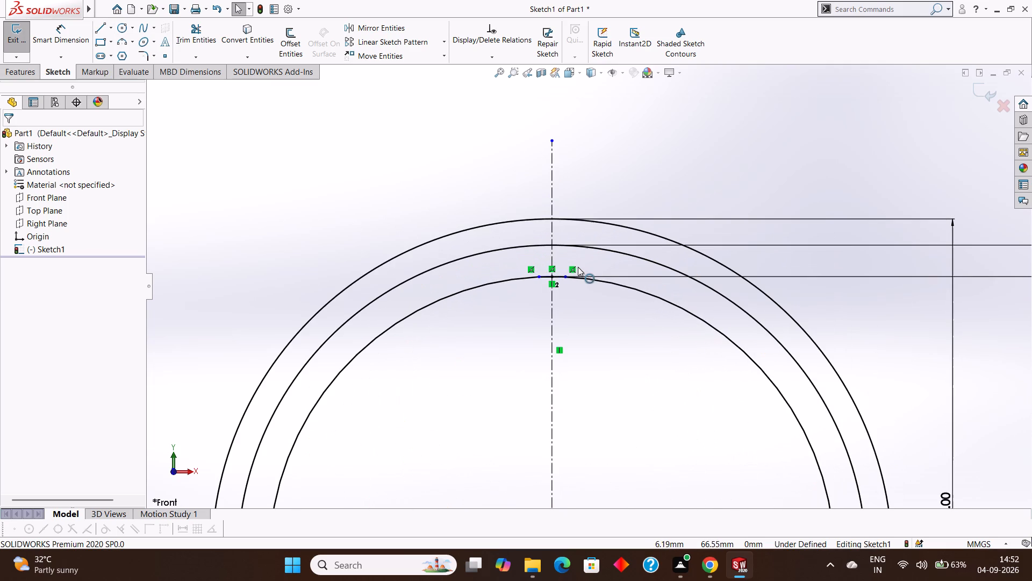
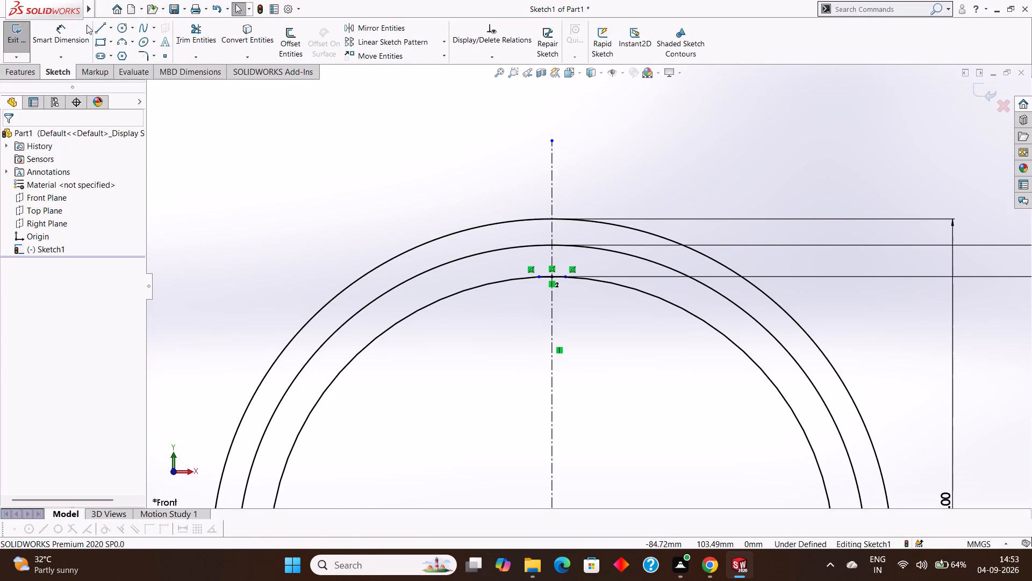
# Sketch a slanted line about 13.83 mm long from the 3 mm offset endpoint right of the centerline on the inner circle to the outer circle.
pyautogui.click(109, 30)
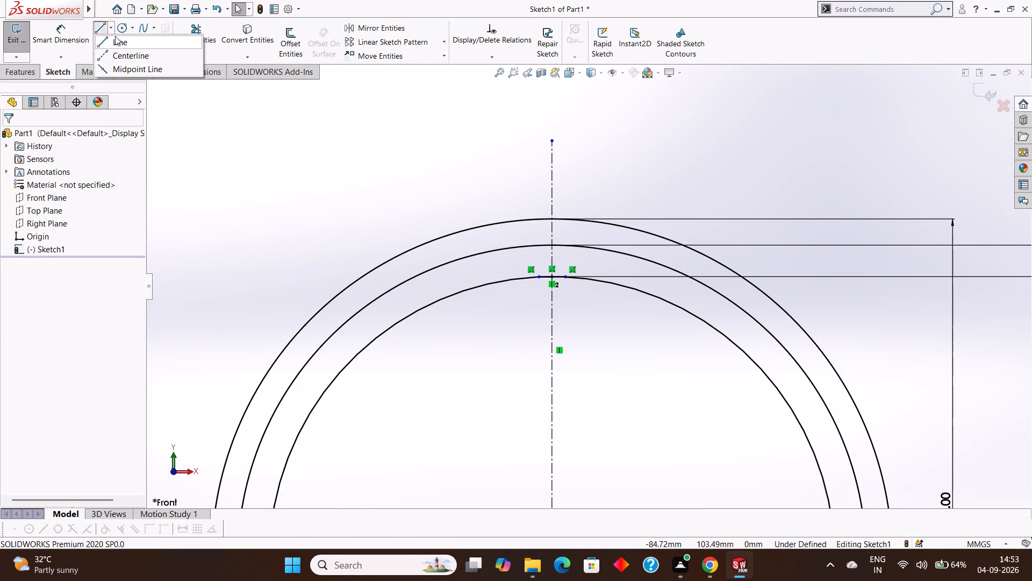
pyautogui.click(117, 42)
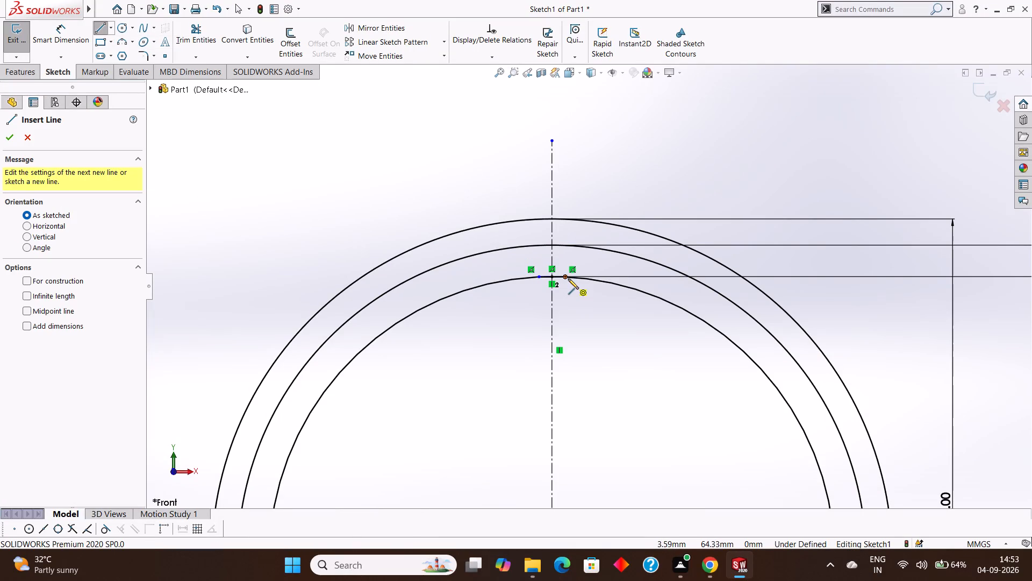
pyautogui.click(565, 276)
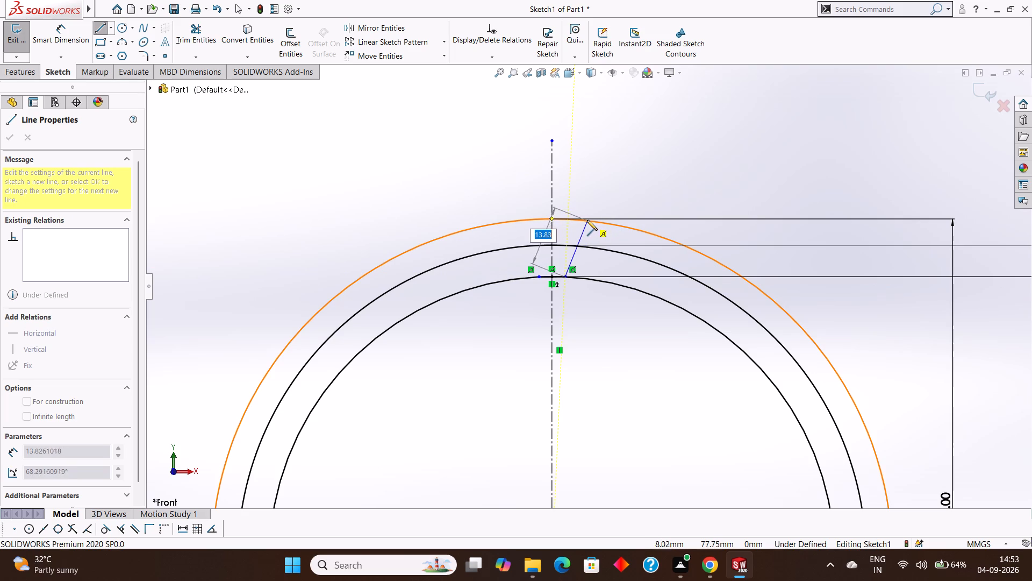
pyautogui.click(587, 221)
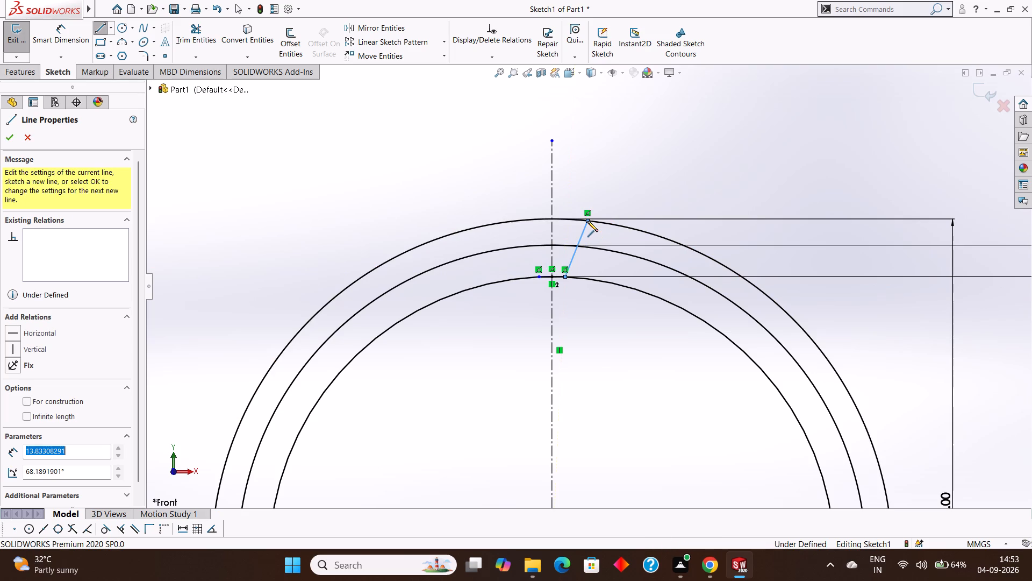
pyautogui.rightClick(588, 222)
pyautogui.click(607, 226)
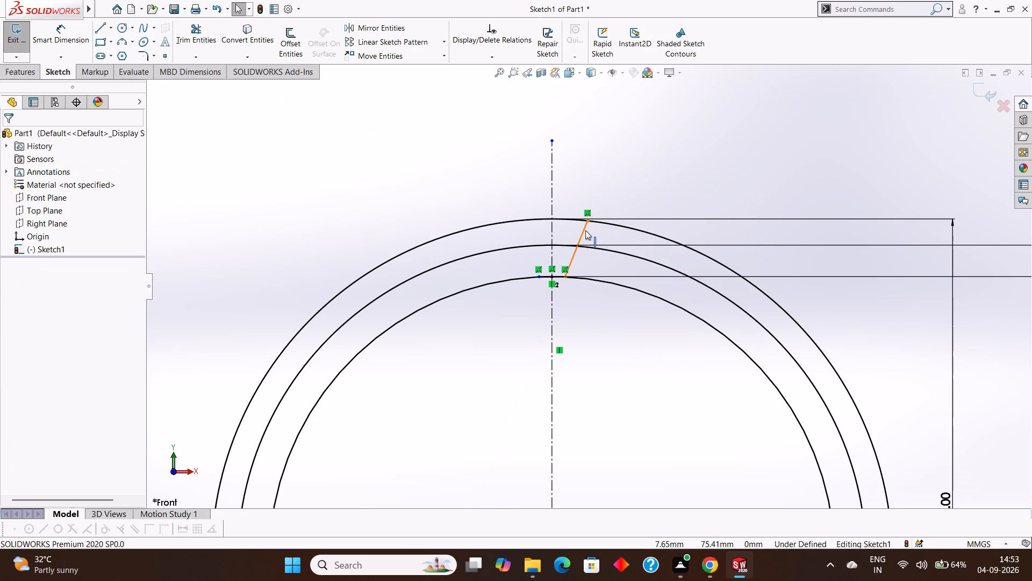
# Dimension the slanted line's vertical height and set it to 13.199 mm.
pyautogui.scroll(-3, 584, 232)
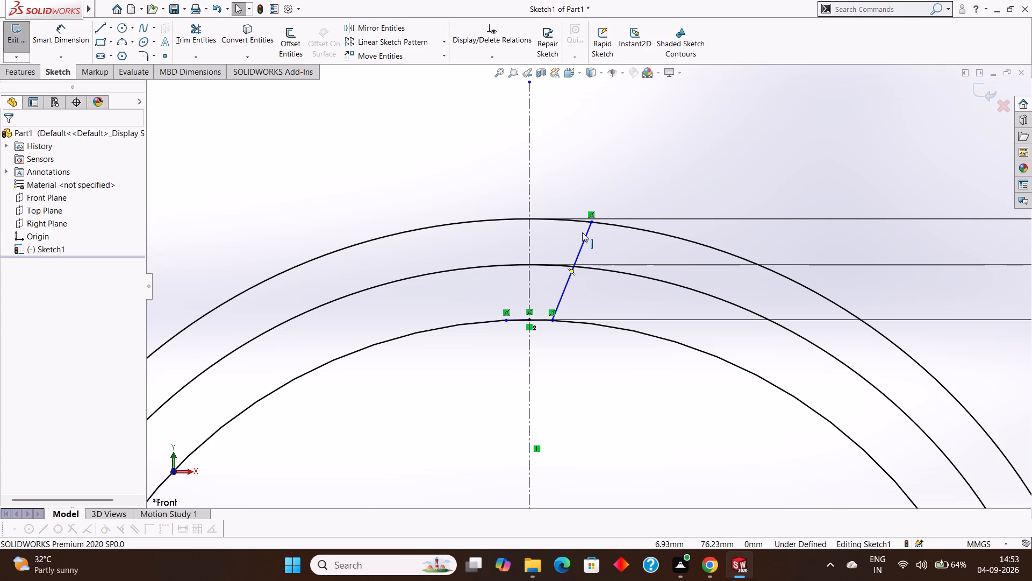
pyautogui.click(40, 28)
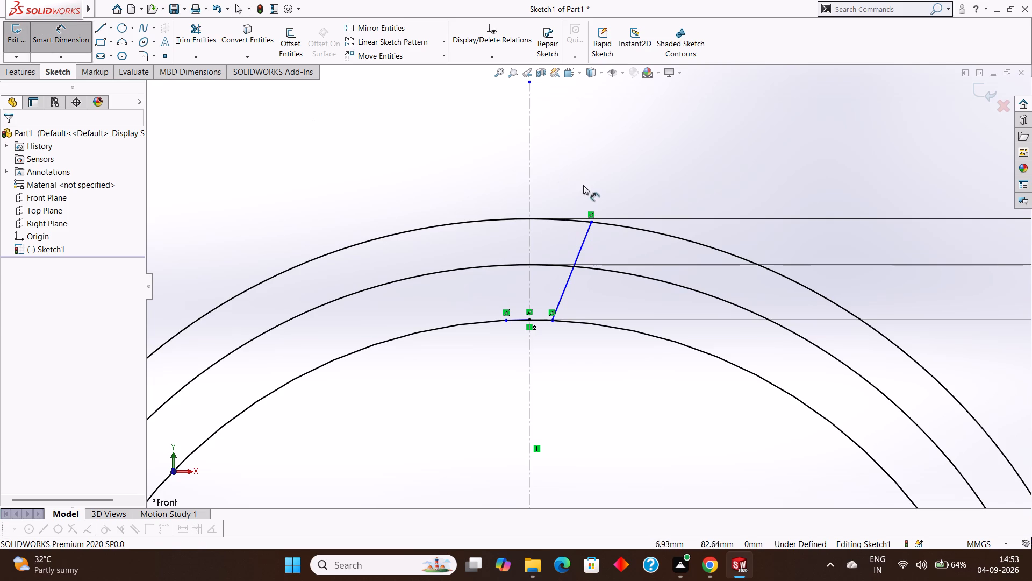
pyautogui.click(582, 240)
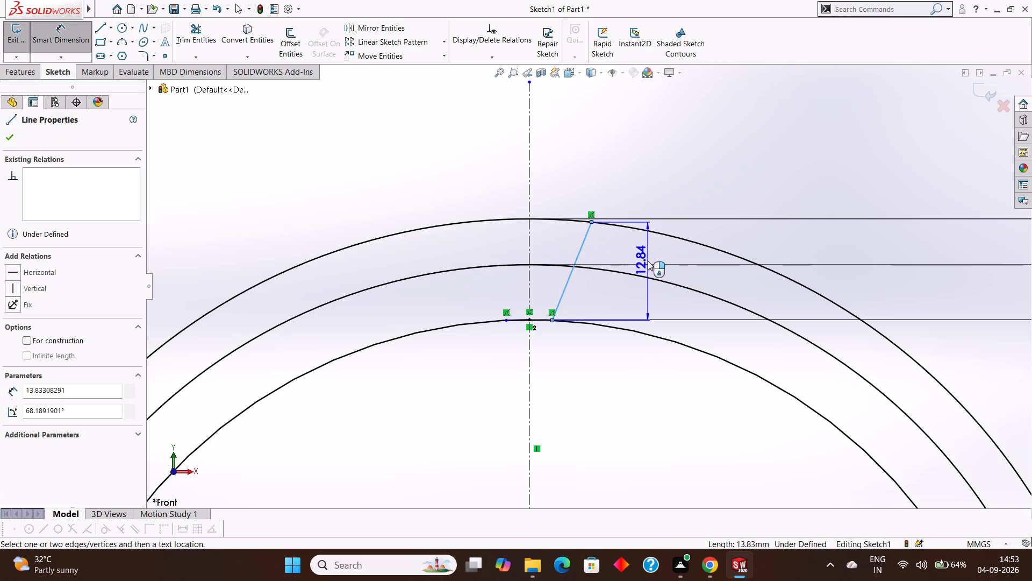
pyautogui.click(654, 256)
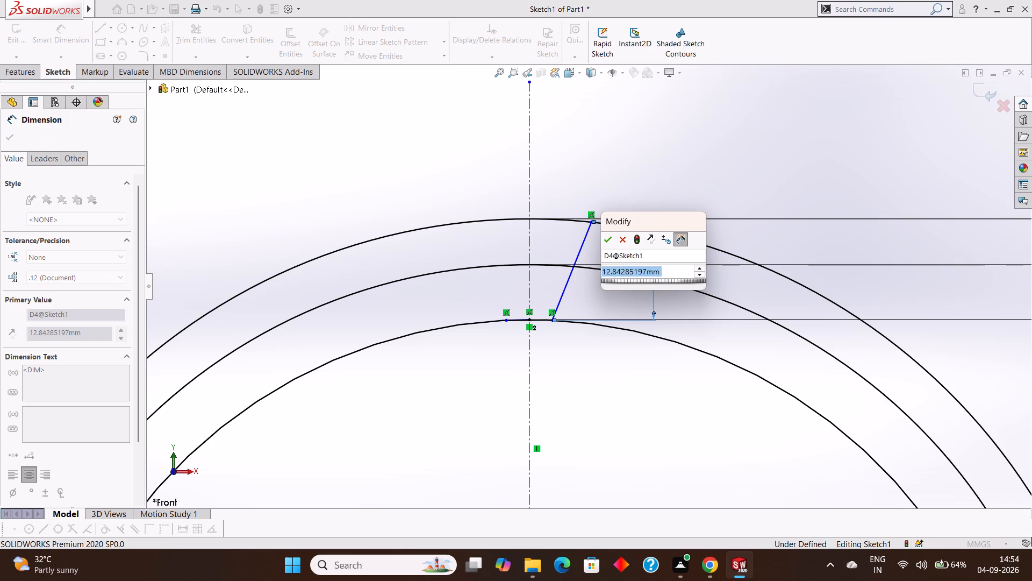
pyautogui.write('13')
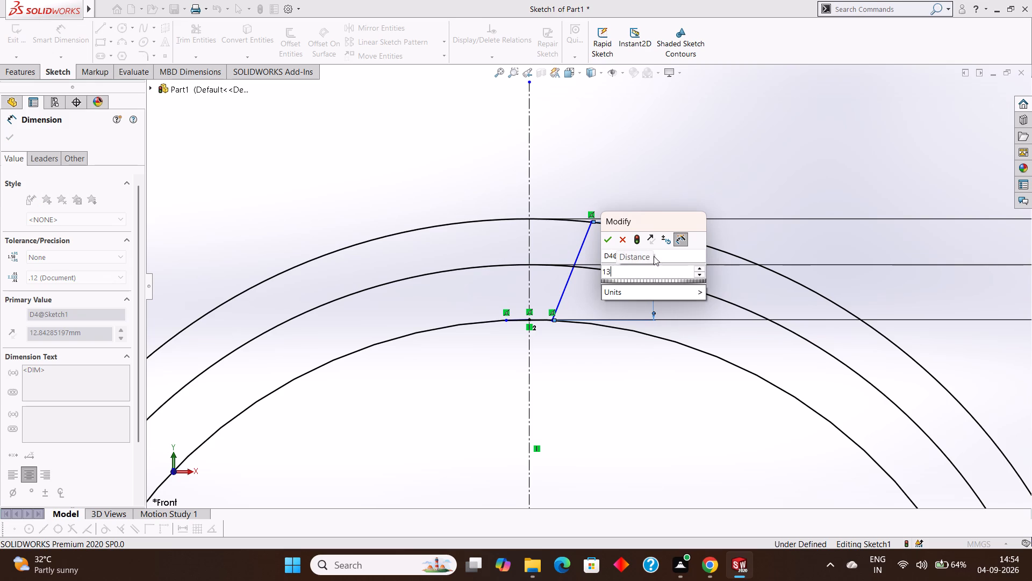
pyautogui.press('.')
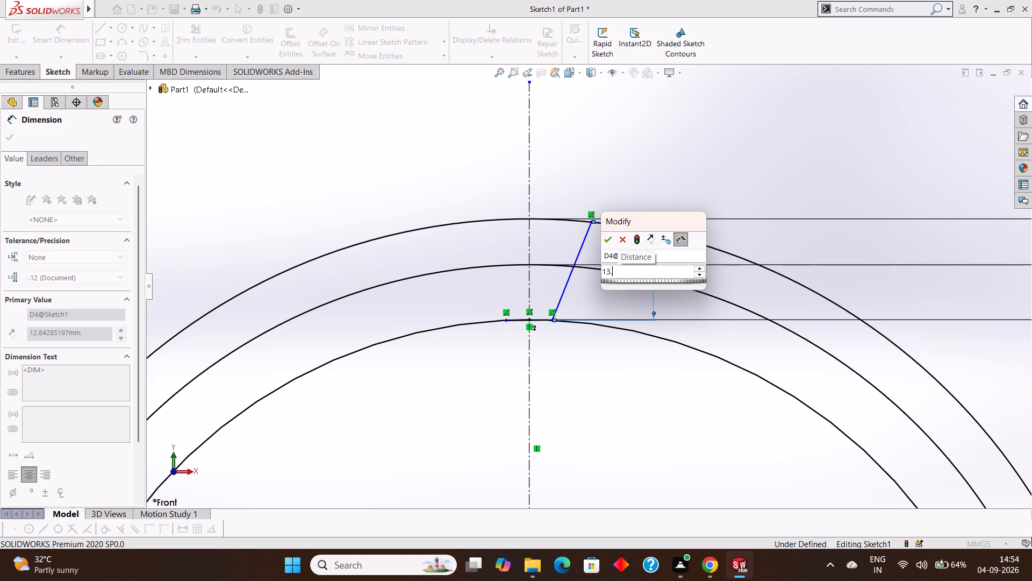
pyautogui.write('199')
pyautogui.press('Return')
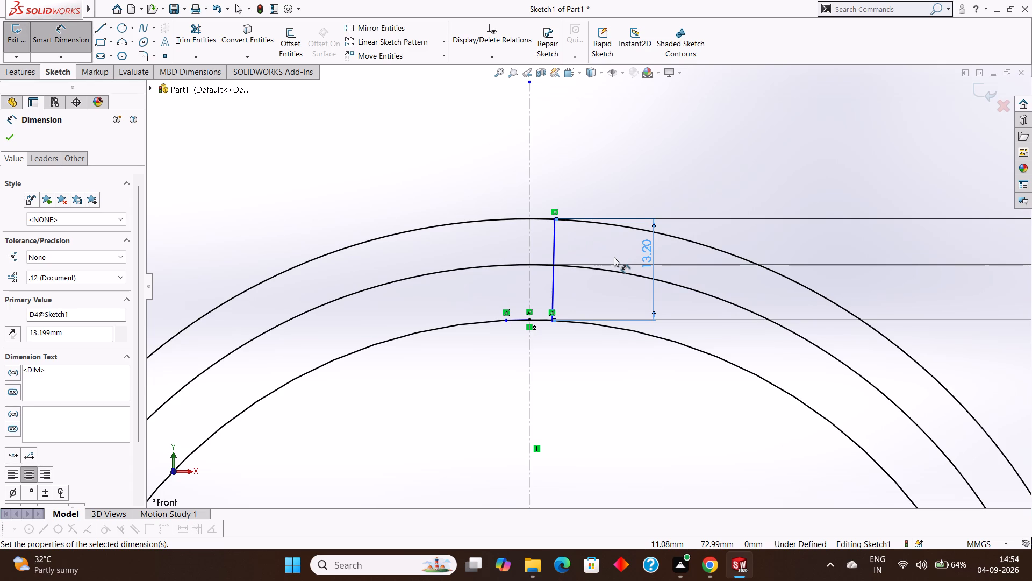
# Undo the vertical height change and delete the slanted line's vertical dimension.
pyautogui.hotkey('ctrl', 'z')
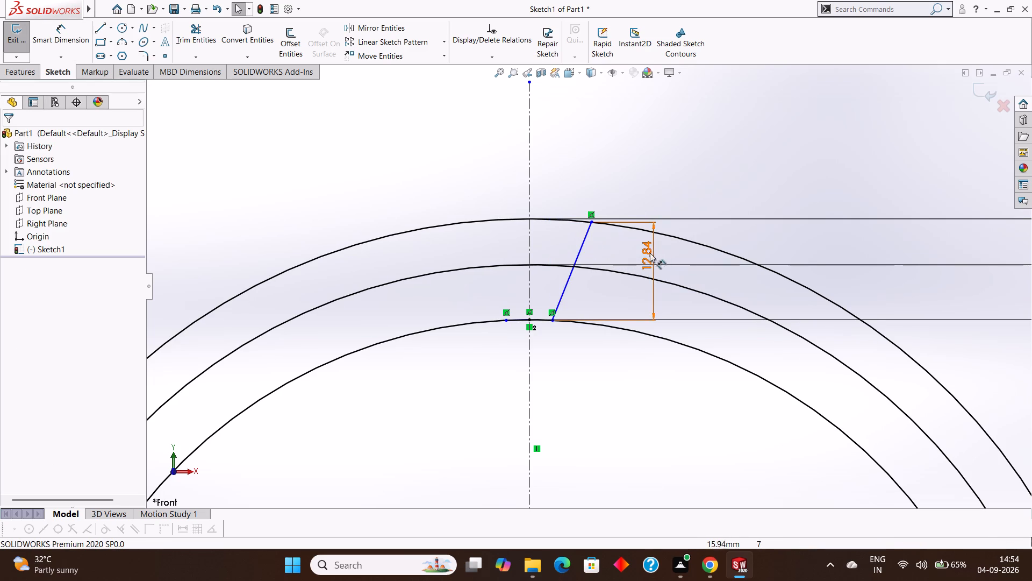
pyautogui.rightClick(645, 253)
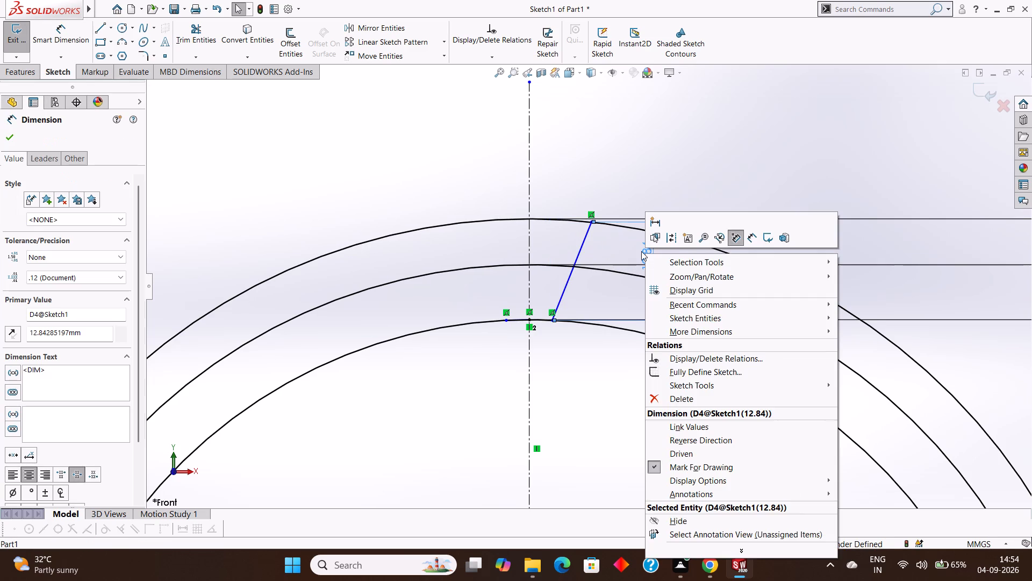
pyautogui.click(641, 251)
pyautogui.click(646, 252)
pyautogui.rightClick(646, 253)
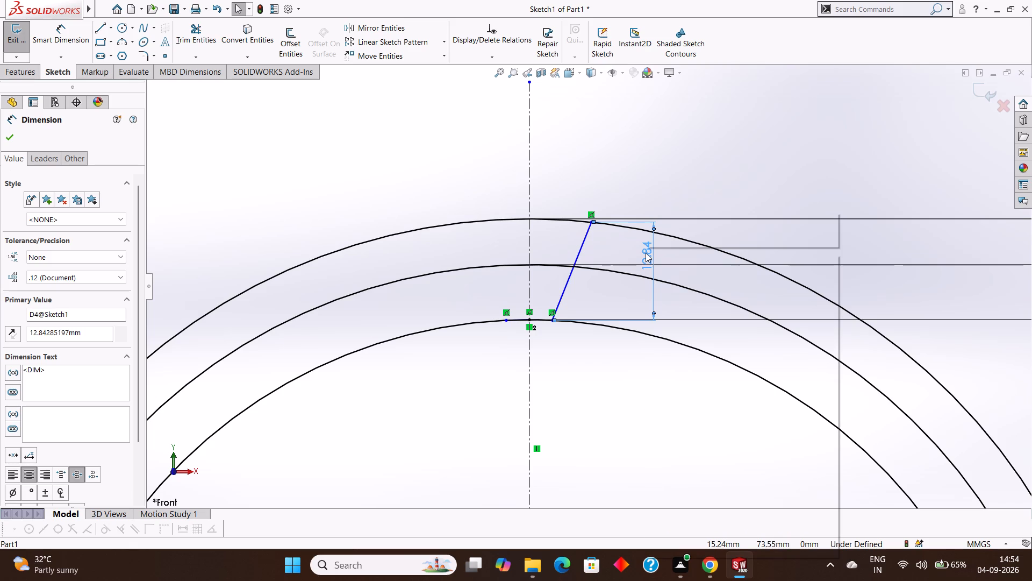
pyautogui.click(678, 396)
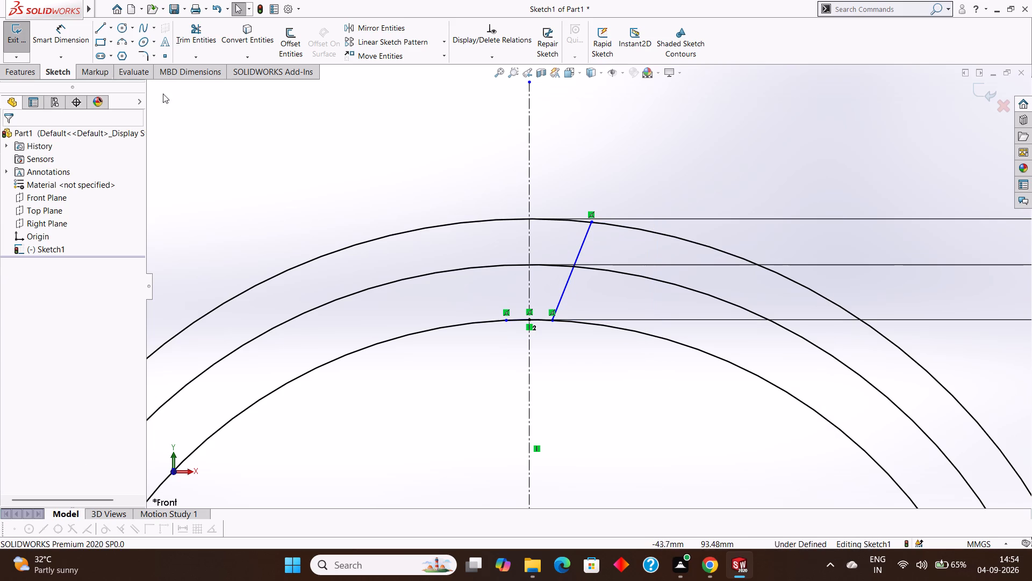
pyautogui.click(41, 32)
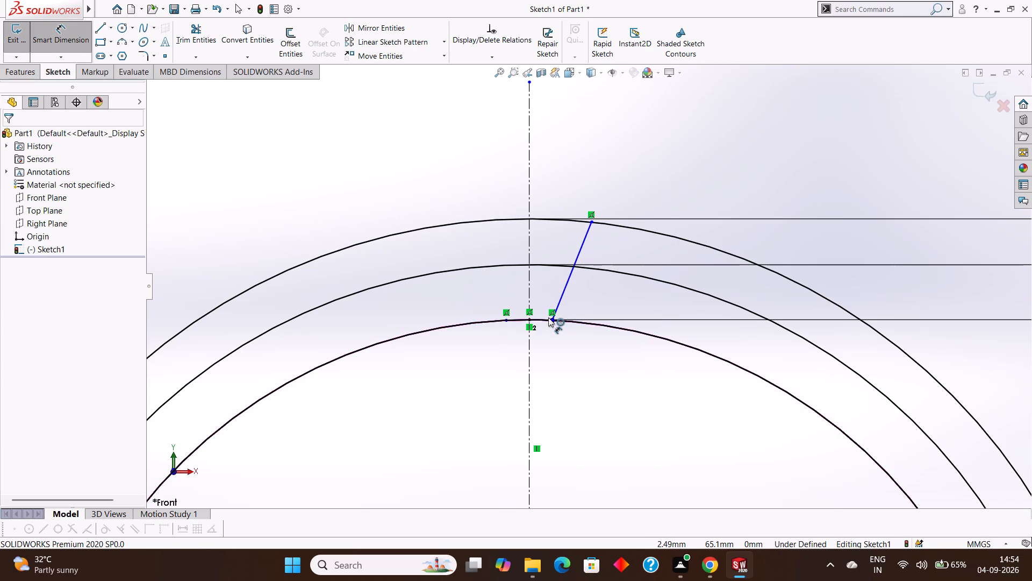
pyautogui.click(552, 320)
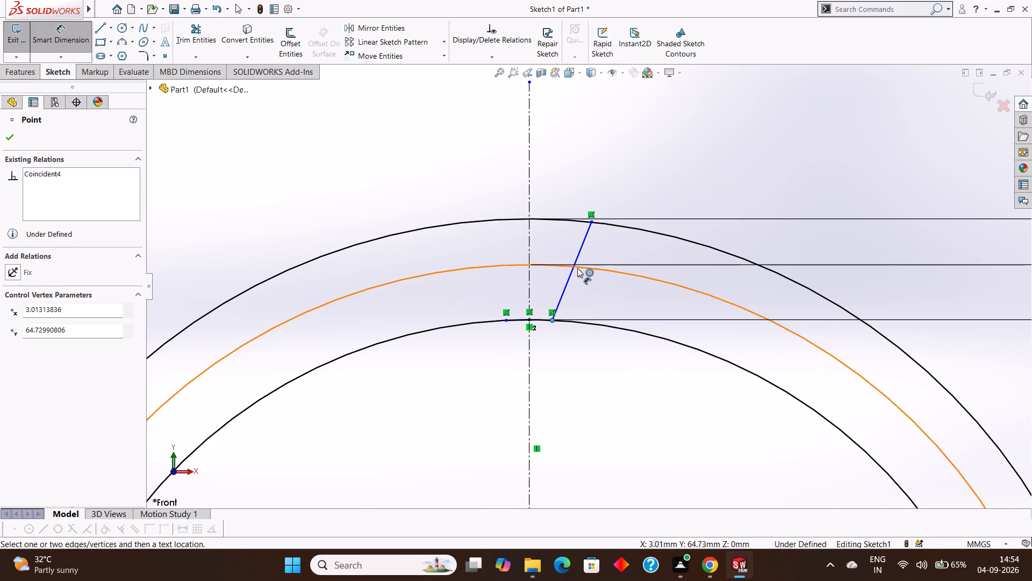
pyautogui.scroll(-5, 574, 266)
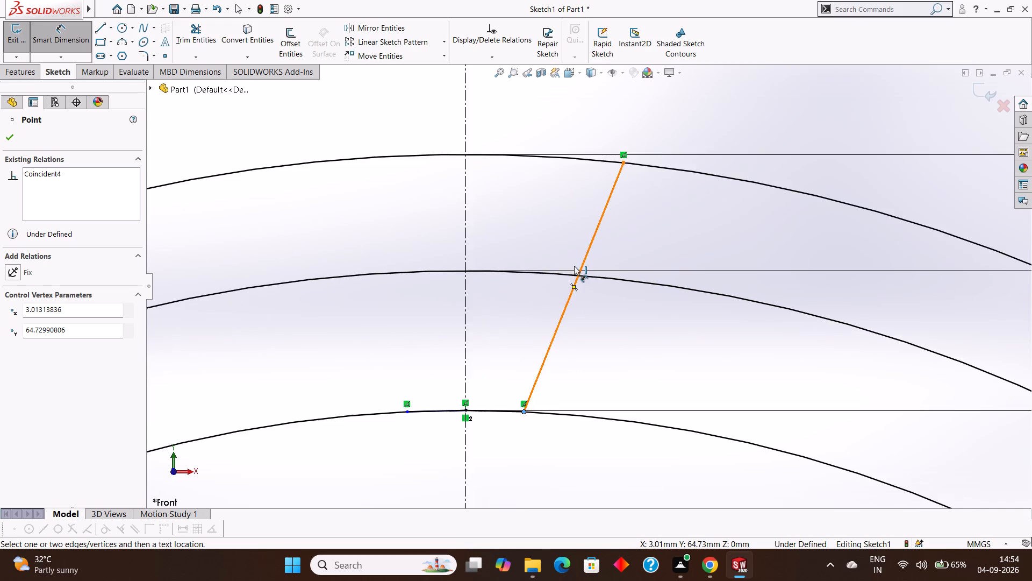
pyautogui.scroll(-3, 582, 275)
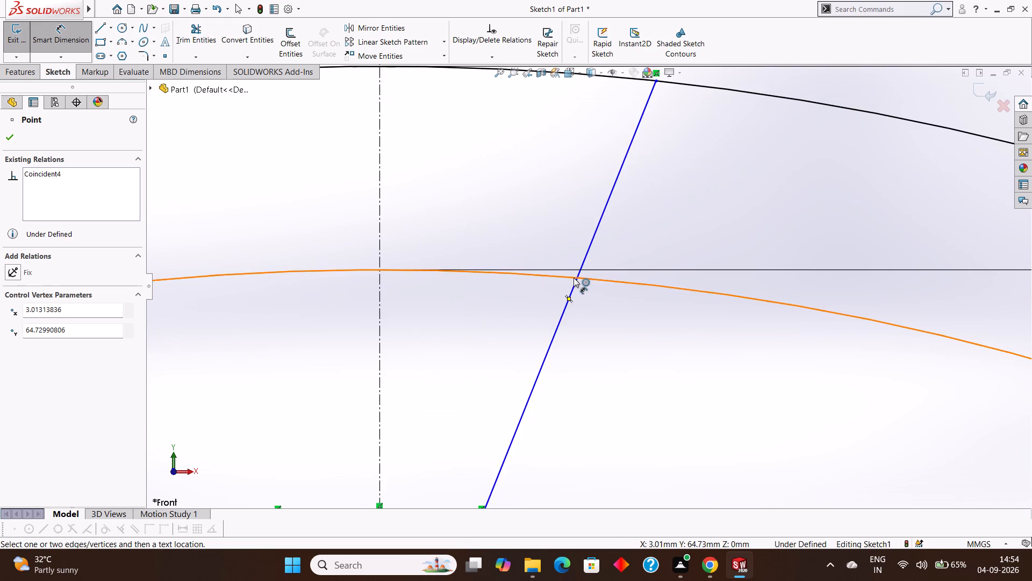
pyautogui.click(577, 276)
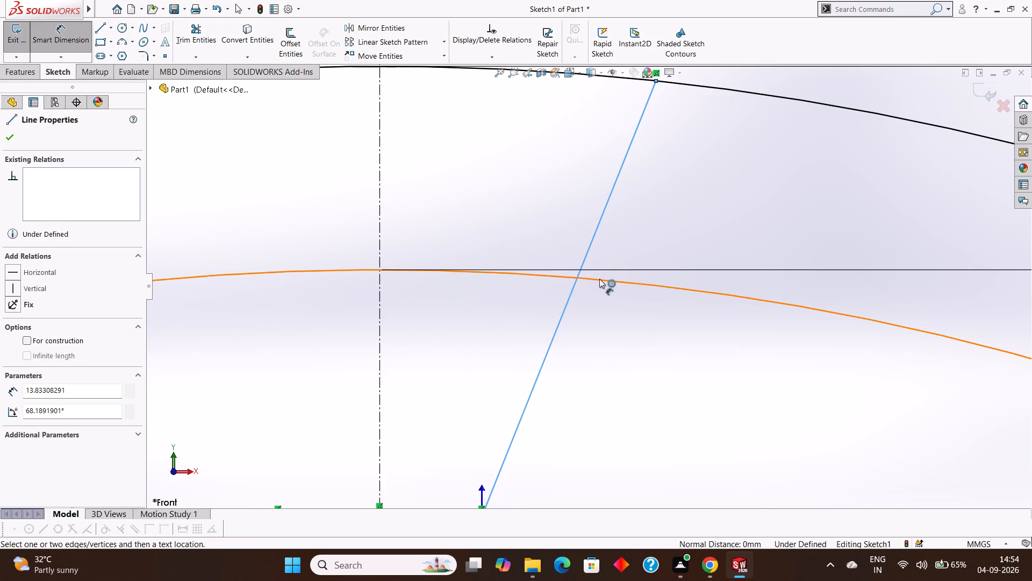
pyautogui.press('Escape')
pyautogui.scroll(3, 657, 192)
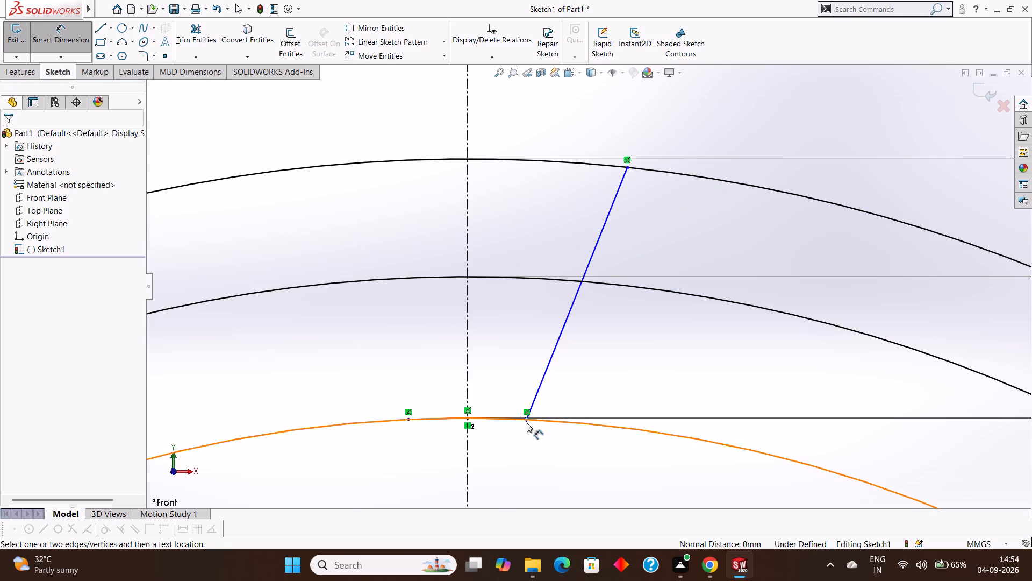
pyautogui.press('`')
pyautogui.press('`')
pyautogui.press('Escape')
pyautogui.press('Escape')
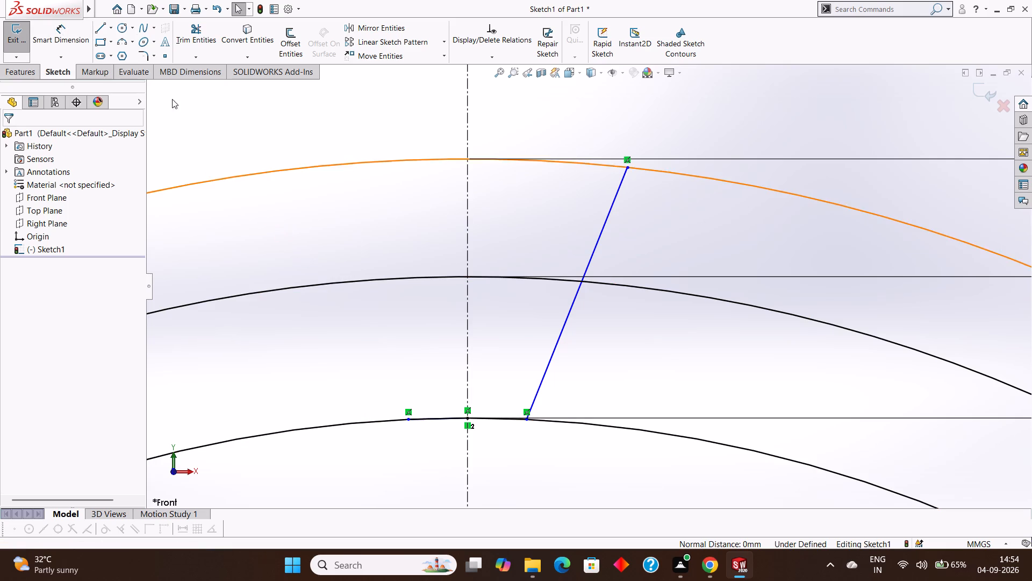
# Add an aligned dimension between the slanted line's two endpoints and try to set it to 13.199 mm.
pyautogui.click(58, 29)
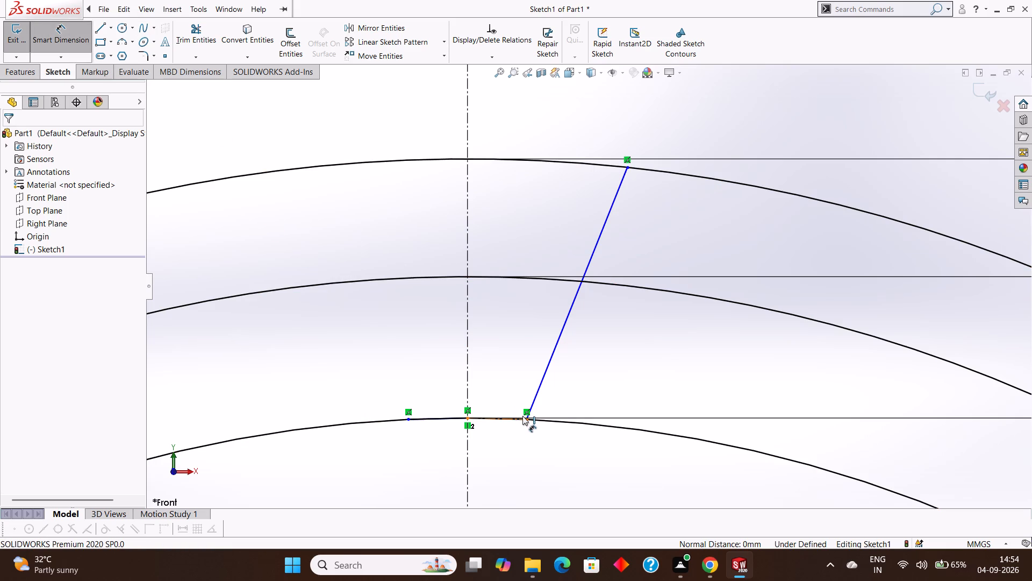
pyautogui.click(526, 419)
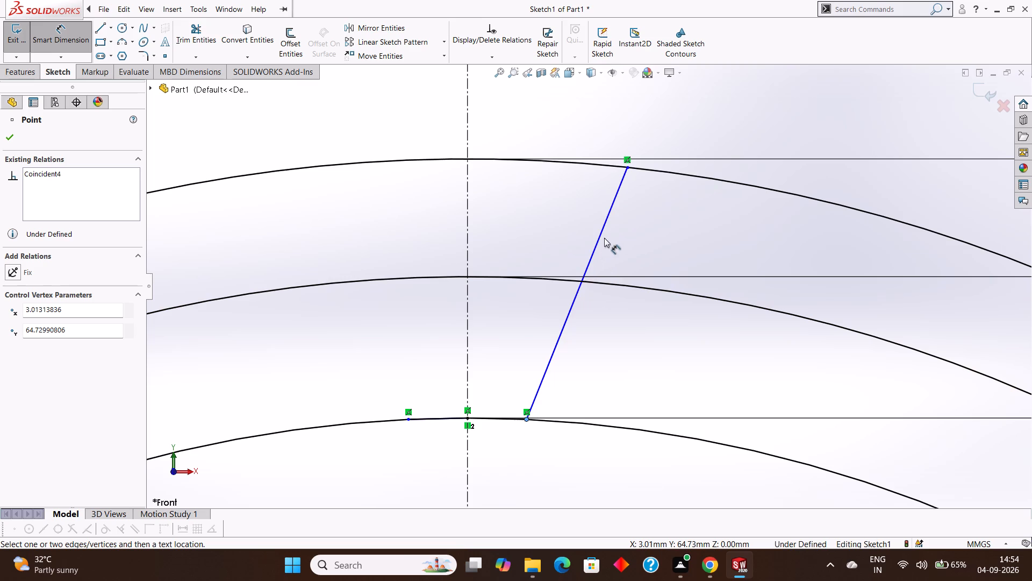
pyautogui.click(628, 168)
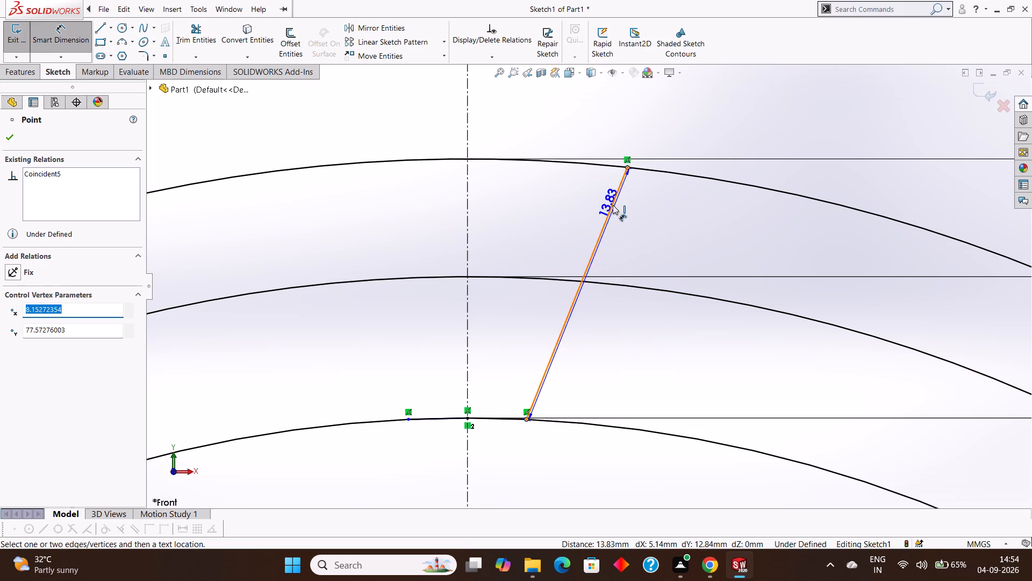
pyautogui.click(590, 194)
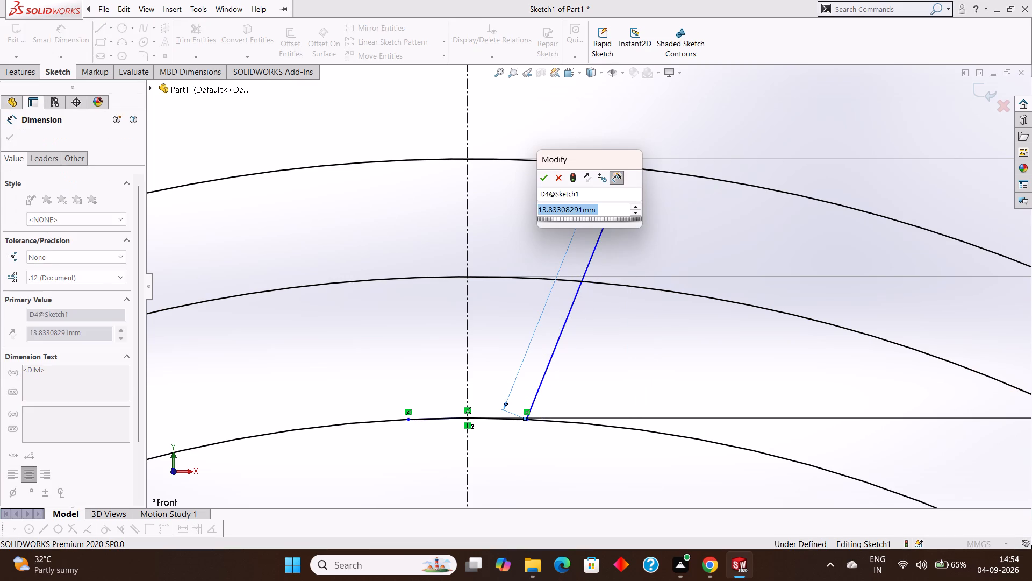
pyautogui.write('13.')
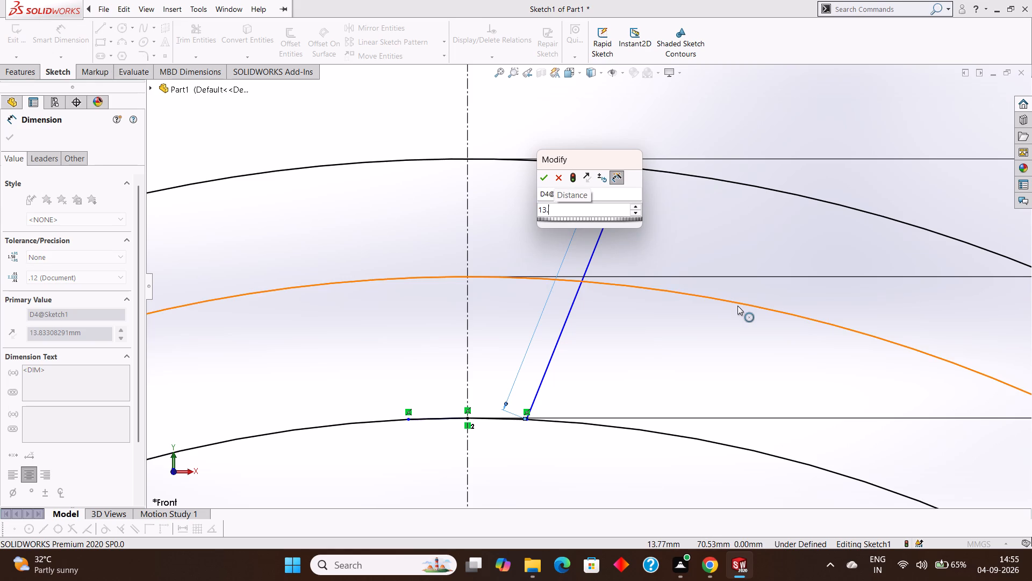
pyautogui.press('1')
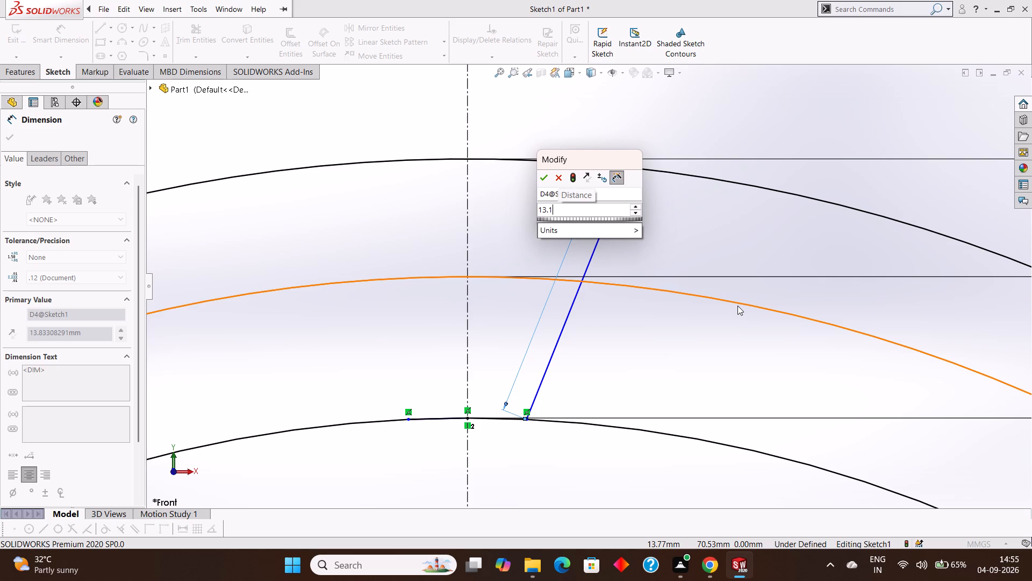
pyautogui.write('99')
pyautogui.press('Return')
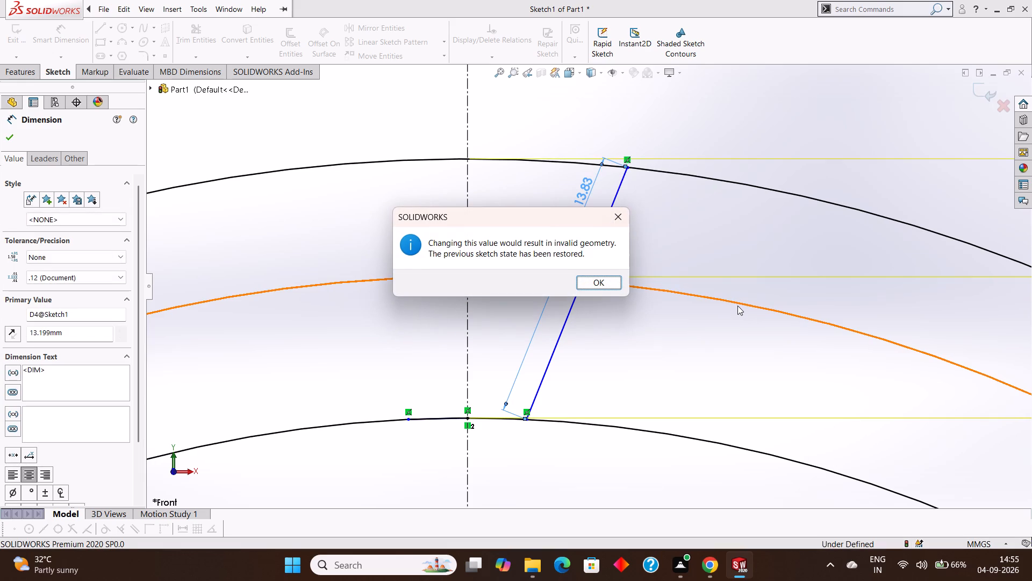
pyautogui.click(622, 216)
# Set the slanted line's aligned length dimension to 13.2 mm.
pyautogui.doubleClick(583, 192)
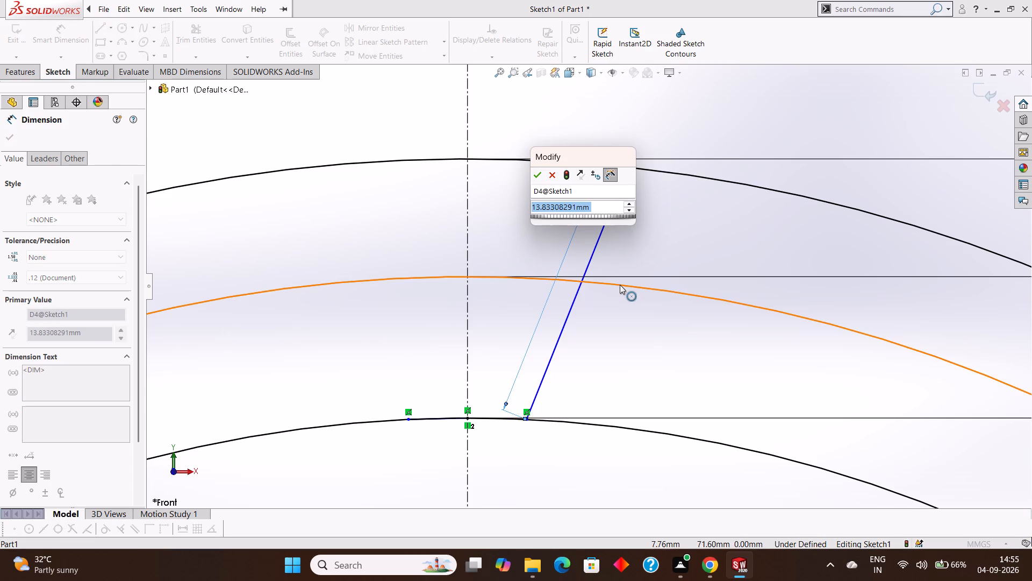
pyautogui.press('BackSpace')
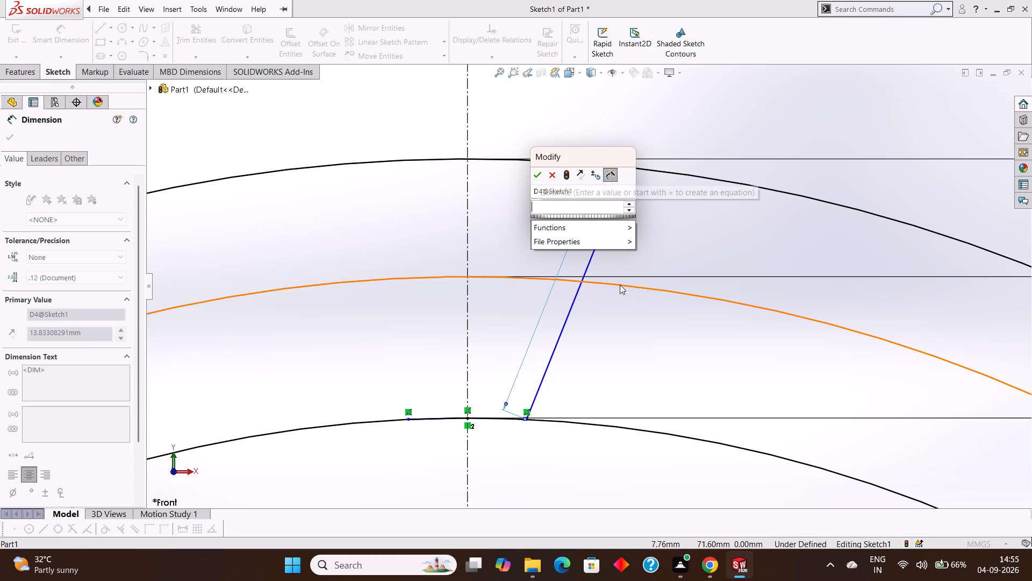
pyautogui.write('13.2')
pyautogui.press('Return')
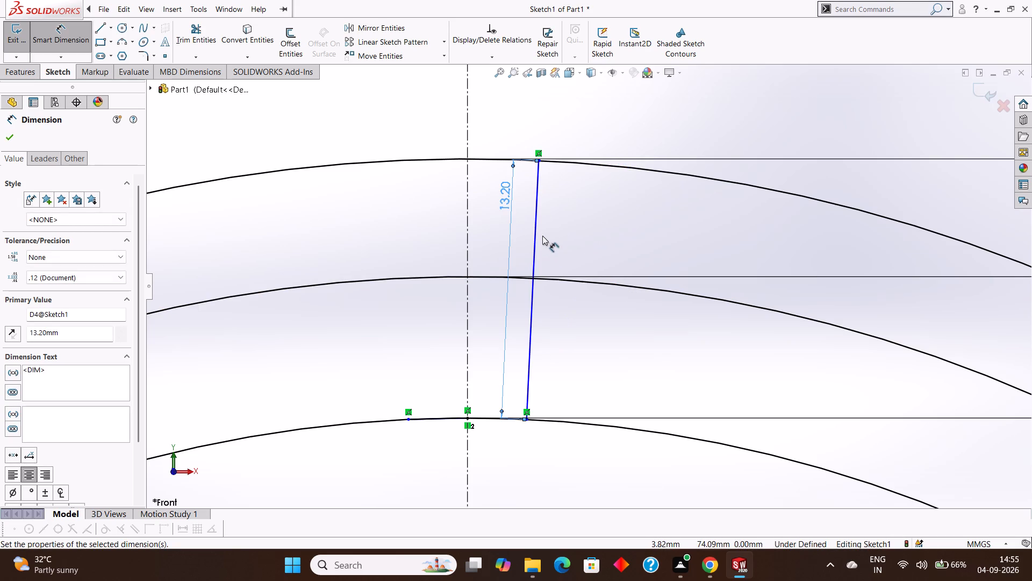
pyautogui.scroll(3, 529, 226)
pyautogui.scroll(-4, 542, 226)
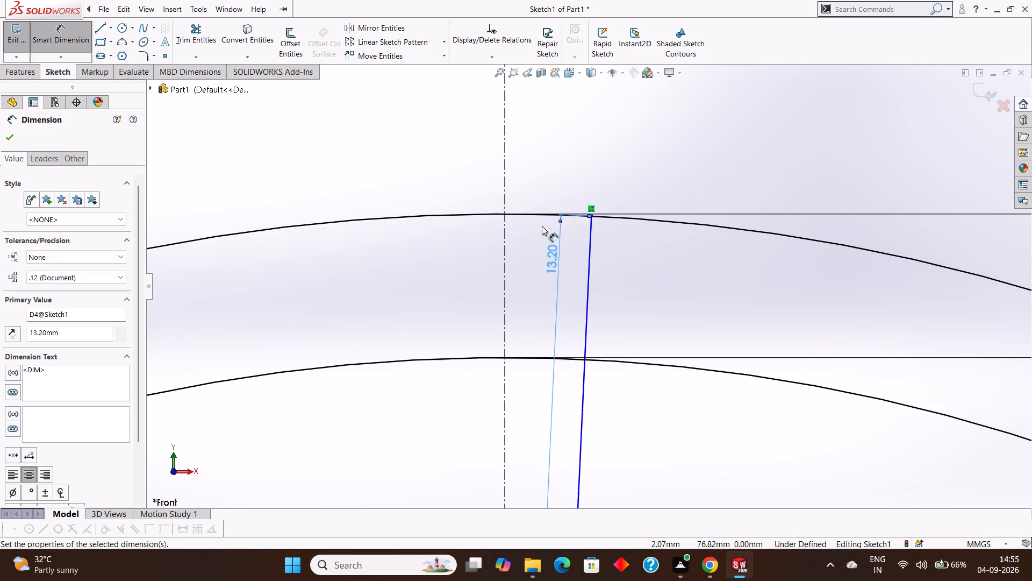
# Delete the slanted line beside the centerline together with its 13.2 mm length dimension.
pyautogui.scroll(-2, 561, 228)
pyautogui.scroll(3, 609, 250)
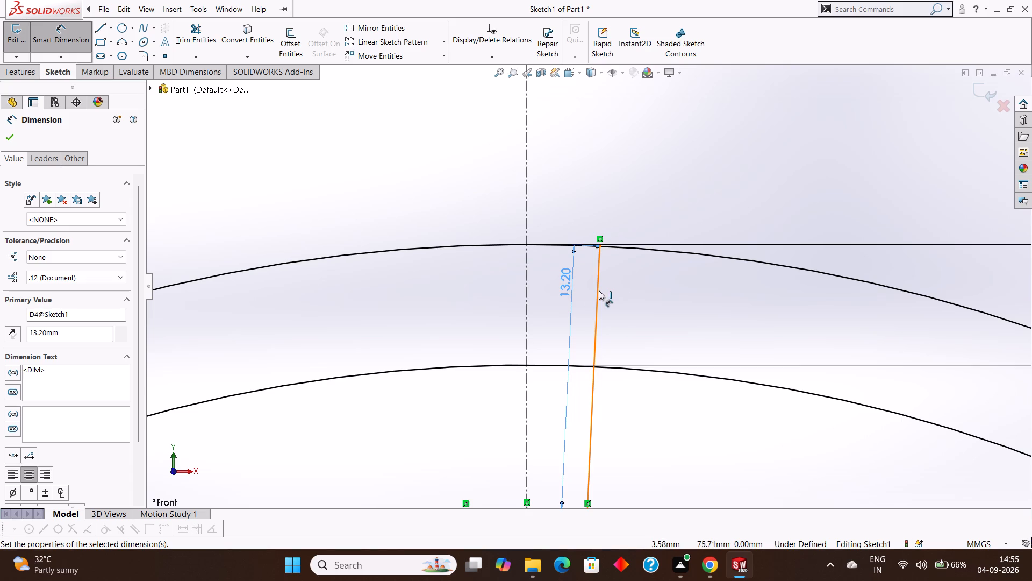
pyautogui.rightClick(596, 288)
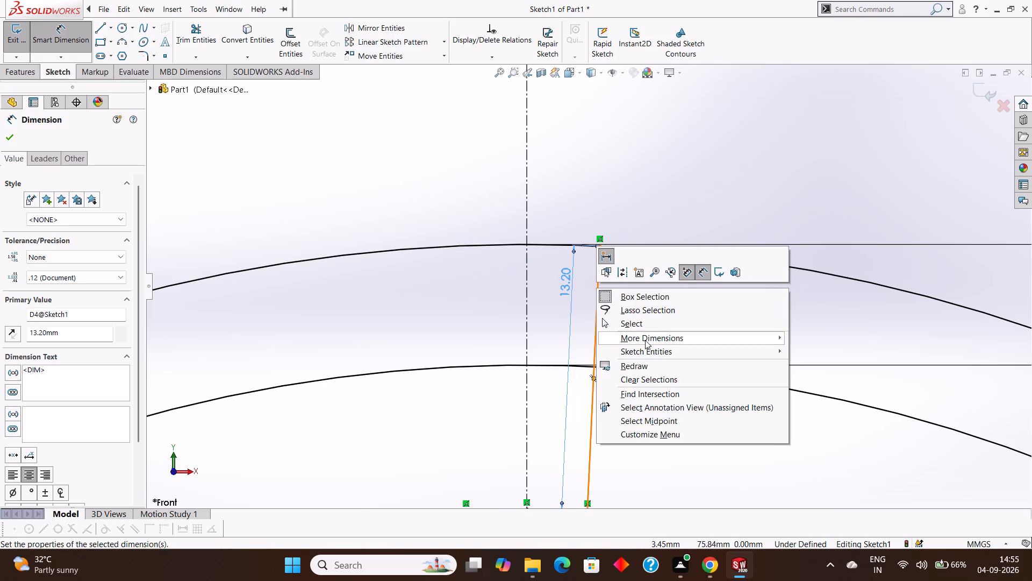
pyautogui.click(650, 327)
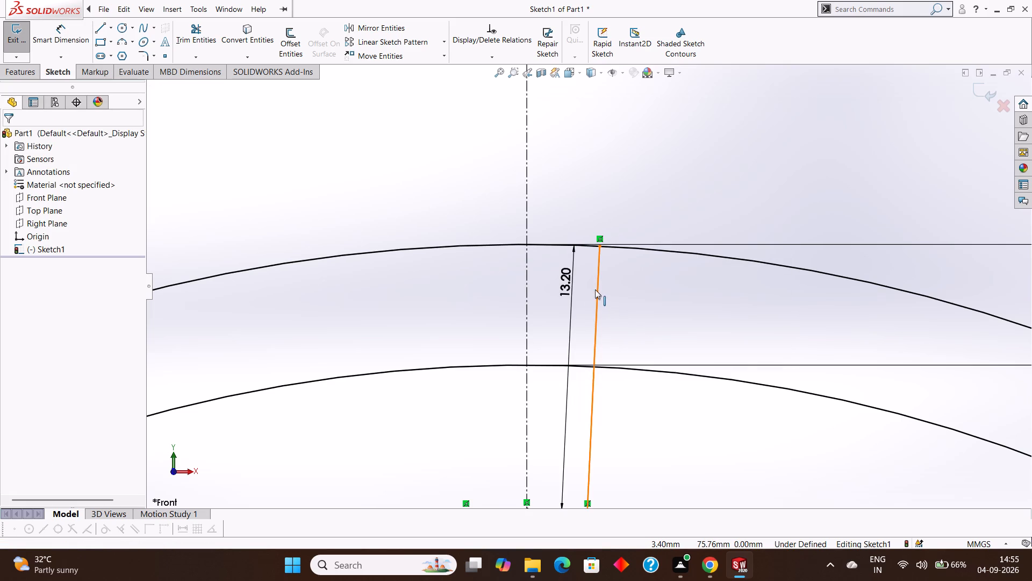
pyautogui.rightClick(595, 289)
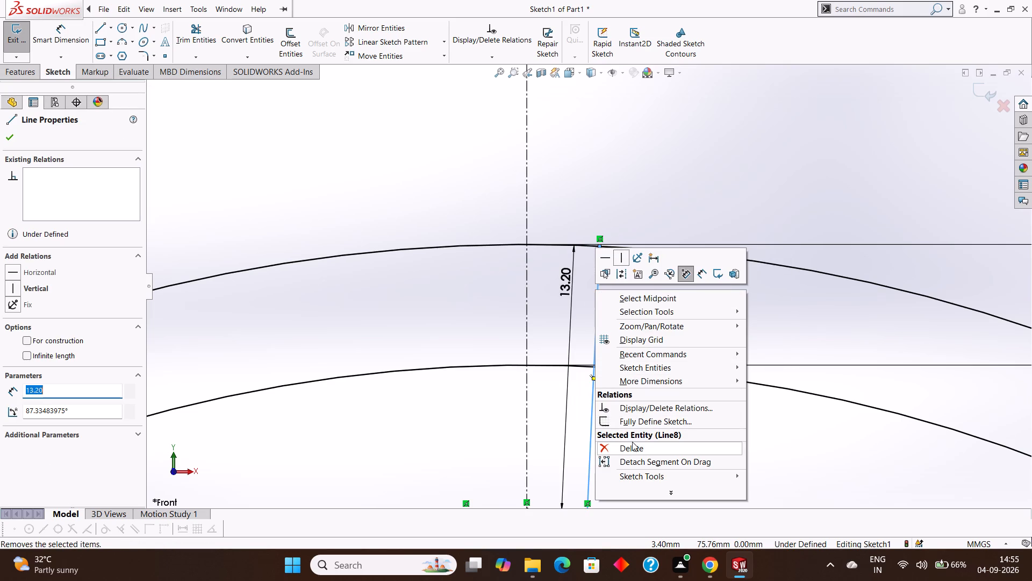
pyautogui.click(633, 445)
pyautogui.click(460, 281)
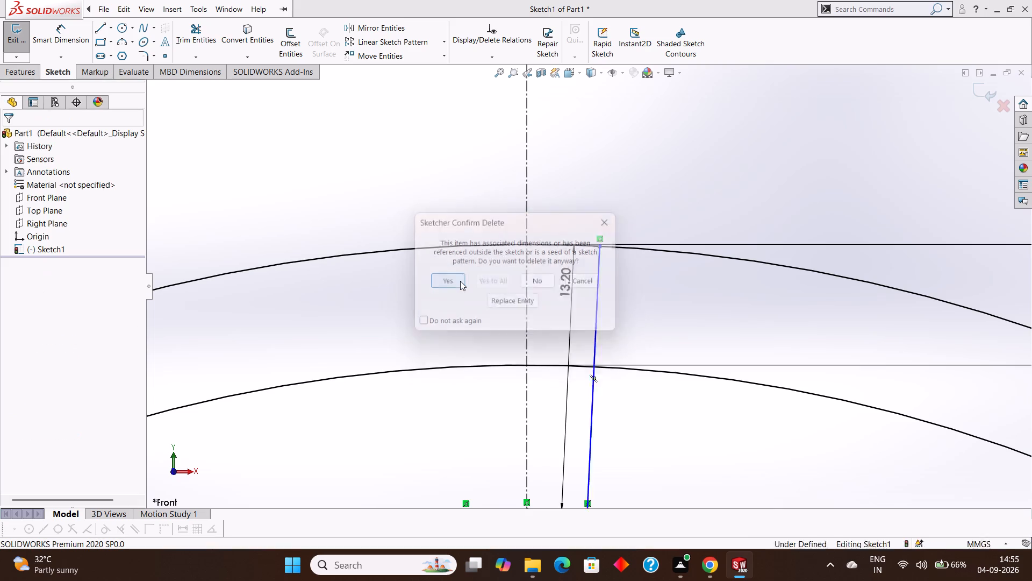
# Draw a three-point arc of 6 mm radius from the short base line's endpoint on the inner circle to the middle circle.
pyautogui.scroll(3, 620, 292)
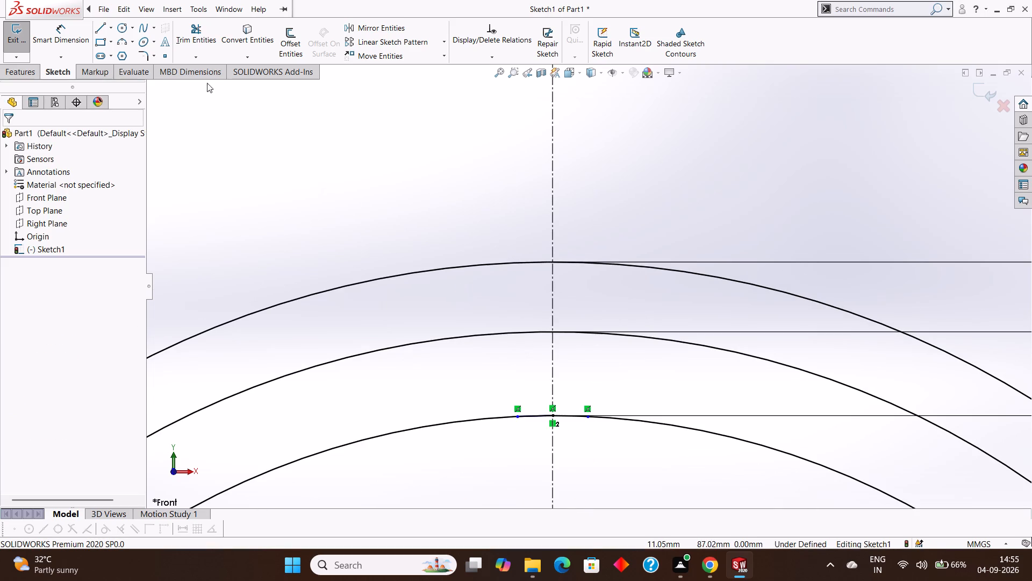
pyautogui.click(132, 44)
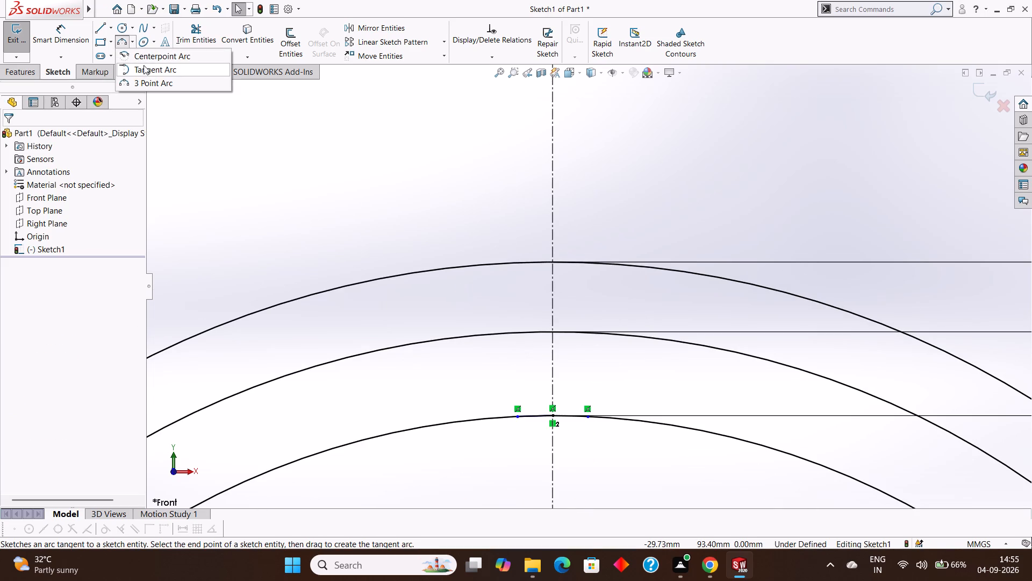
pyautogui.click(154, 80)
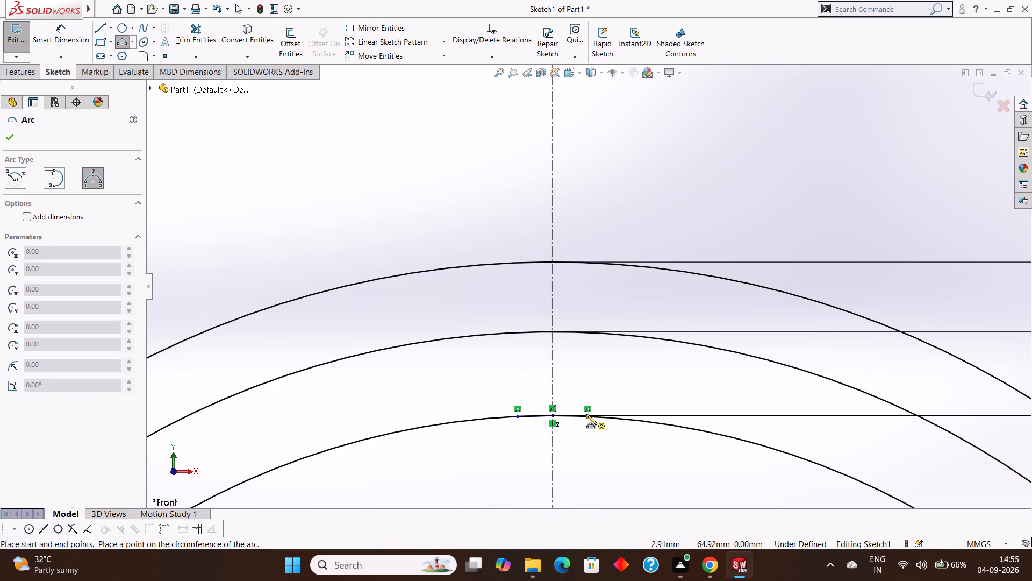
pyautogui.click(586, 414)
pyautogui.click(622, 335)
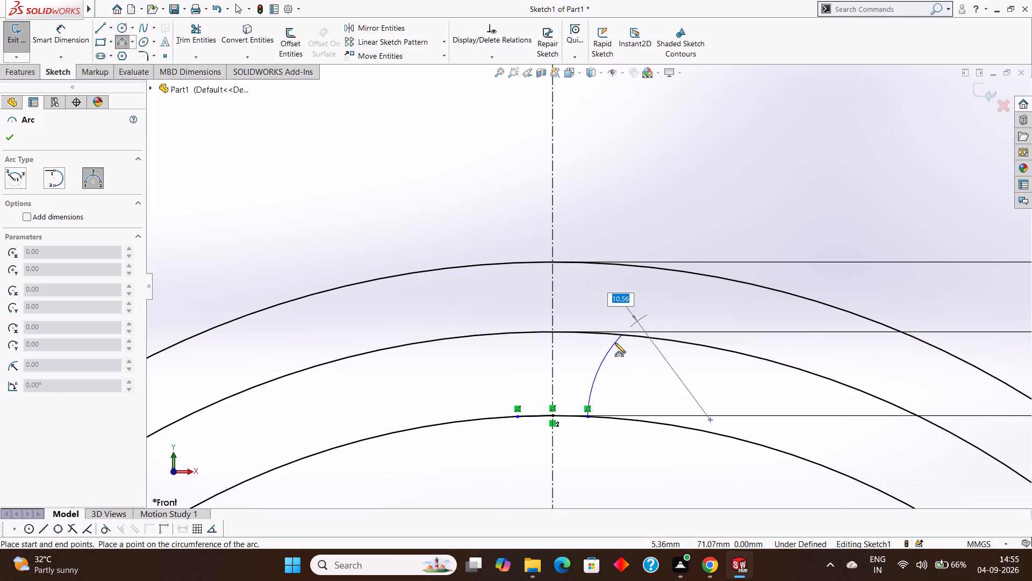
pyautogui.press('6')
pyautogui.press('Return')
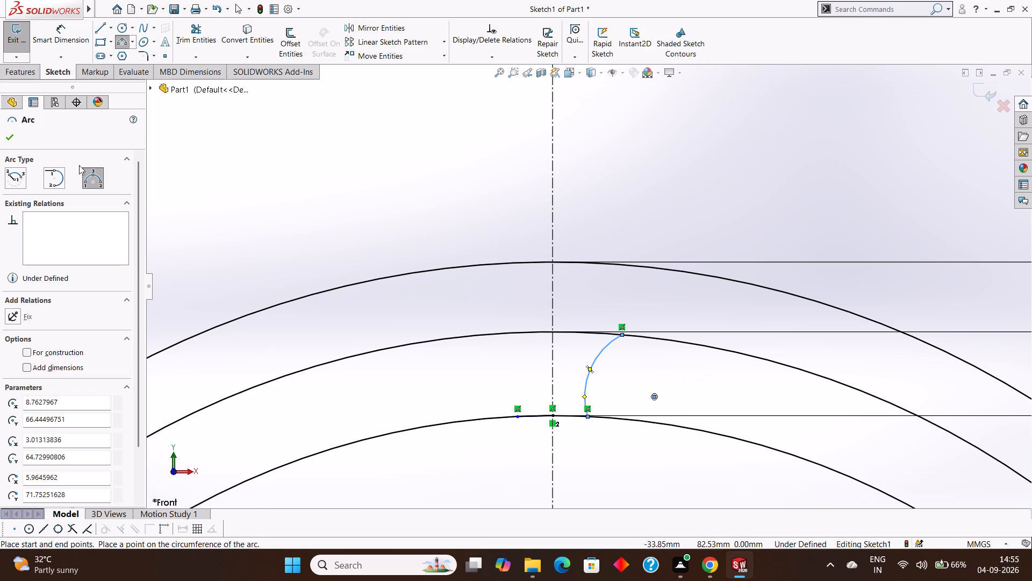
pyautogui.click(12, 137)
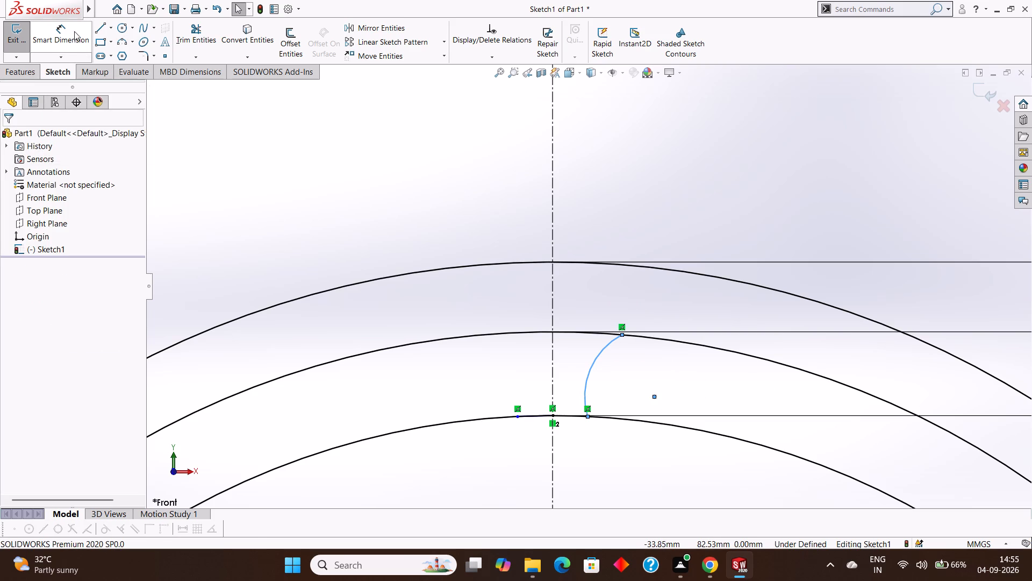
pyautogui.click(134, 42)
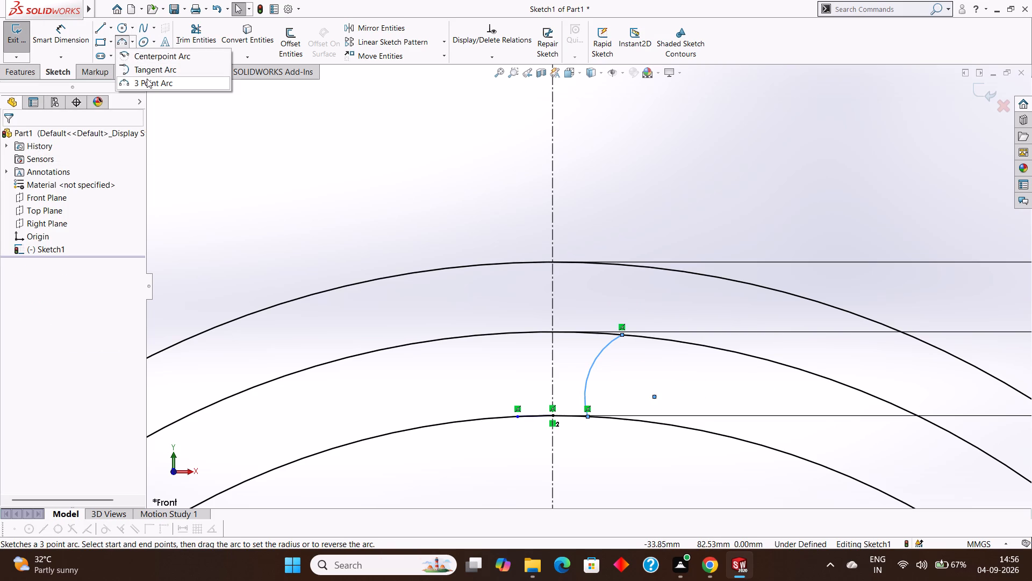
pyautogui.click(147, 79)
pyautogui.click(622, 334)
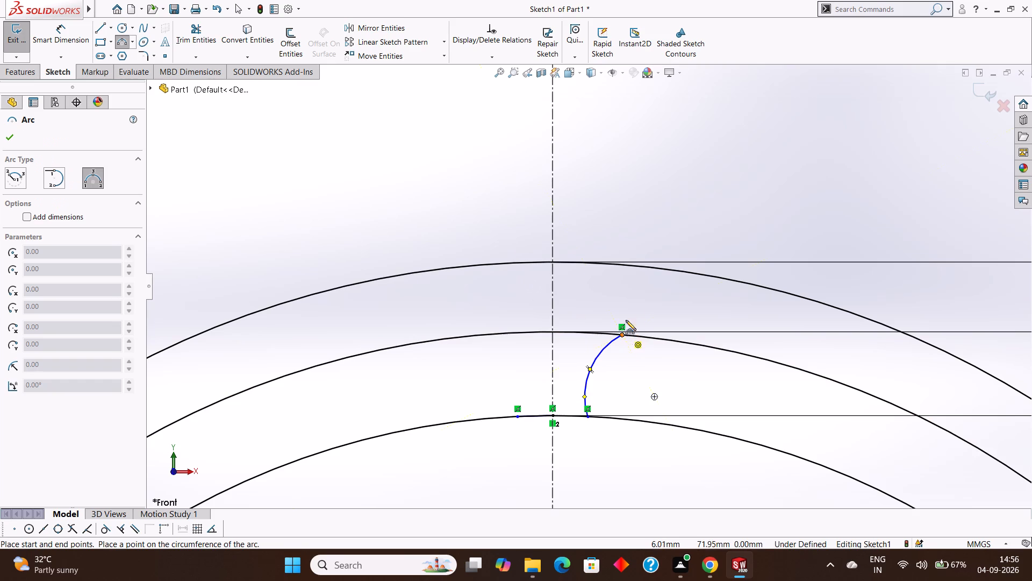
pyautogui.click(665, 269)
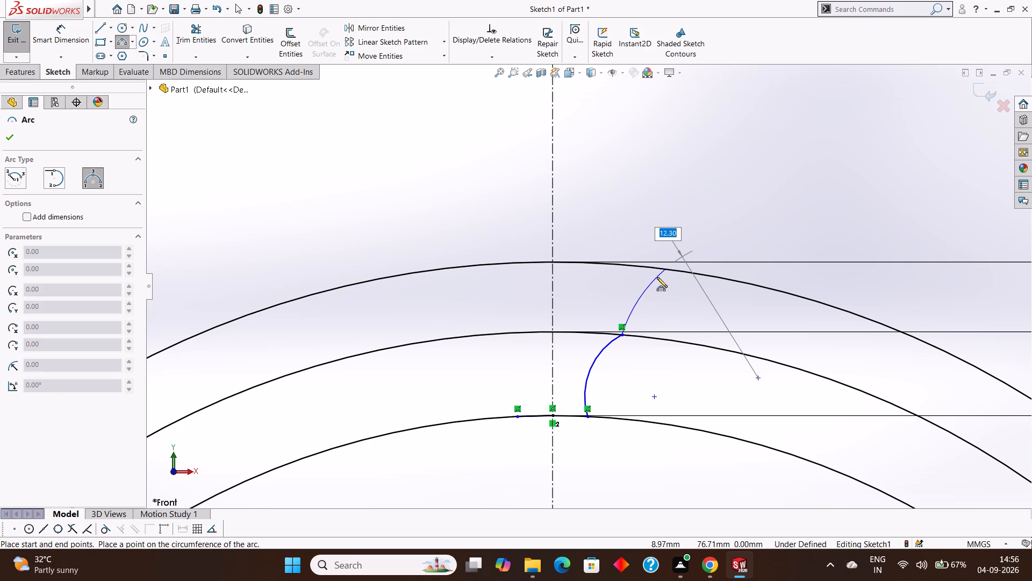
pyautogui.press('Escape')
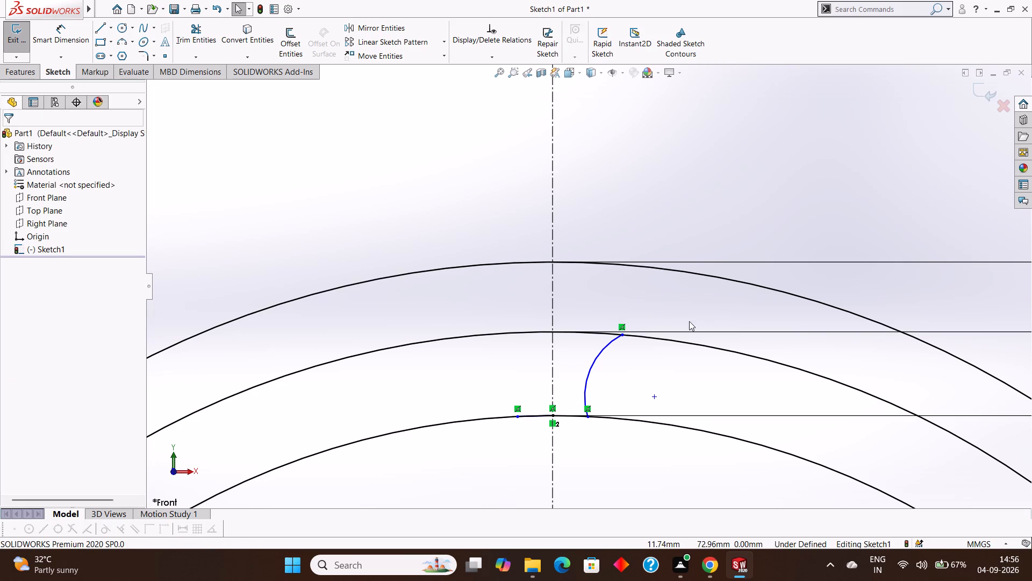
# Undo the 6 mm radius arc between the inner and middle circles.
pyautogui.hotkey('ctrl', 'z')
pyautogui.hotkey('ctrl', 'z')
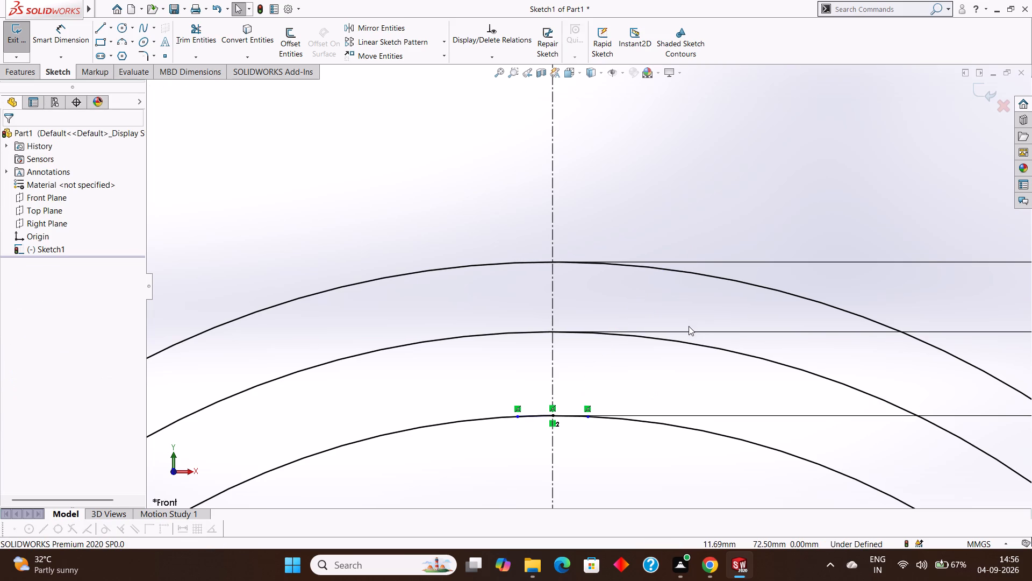
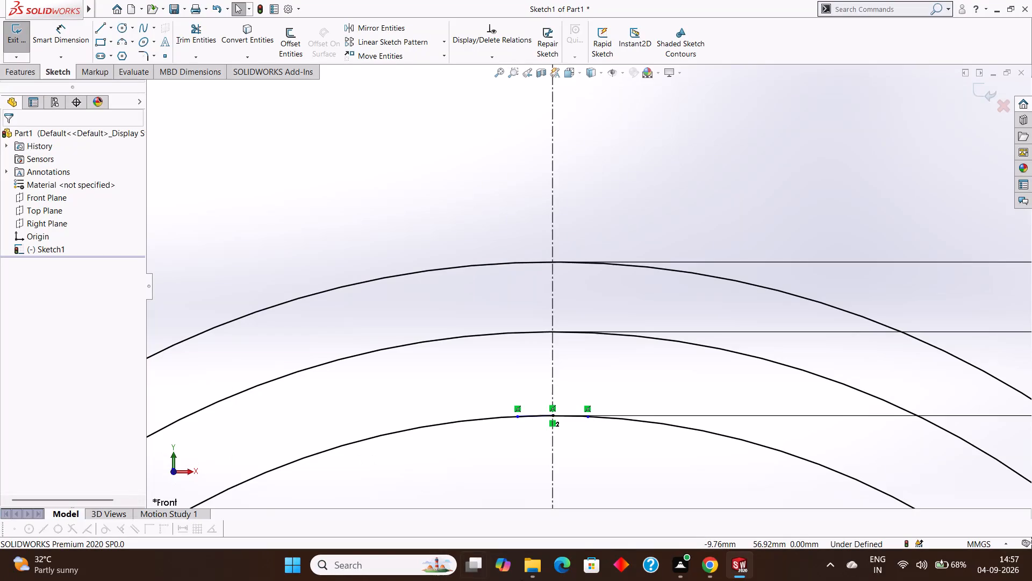
# Draw a slanted line about 13.2 mm long from the base line's endpoint right of the centerline to the outer circle.
pyautogui.click(99, 32)
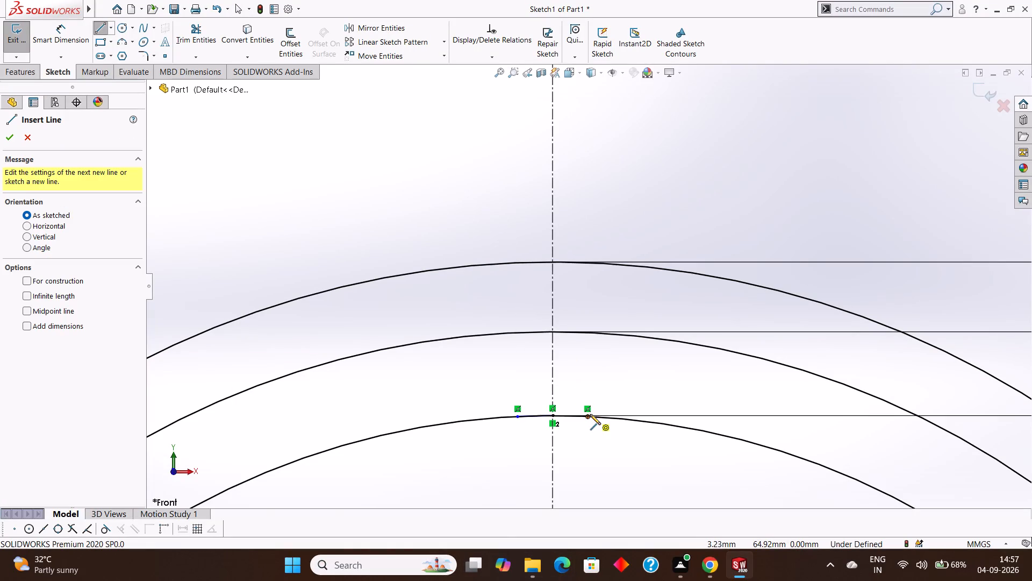
pyautogui.click(589, 415)
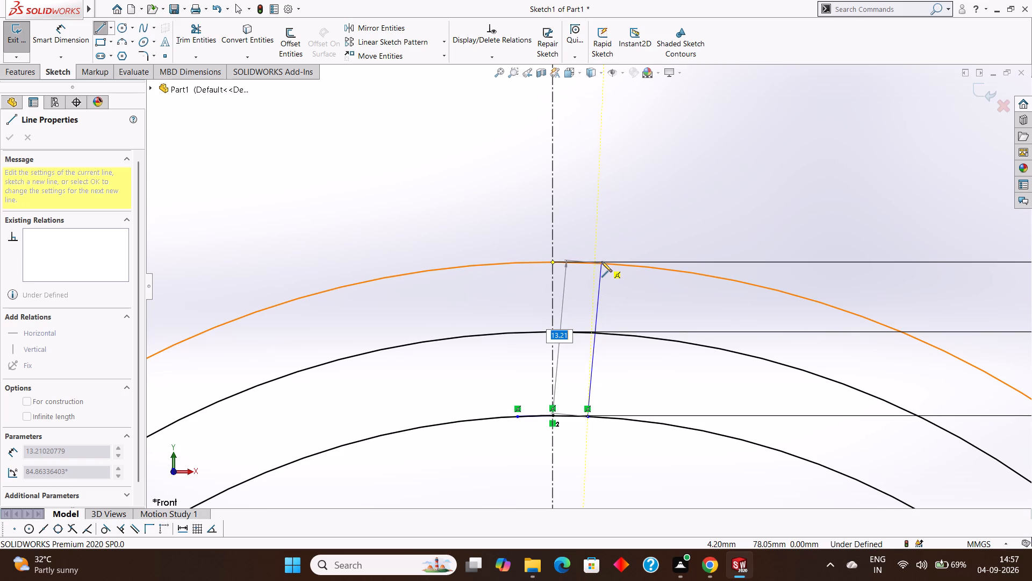
pyautogui.click(599, 261)
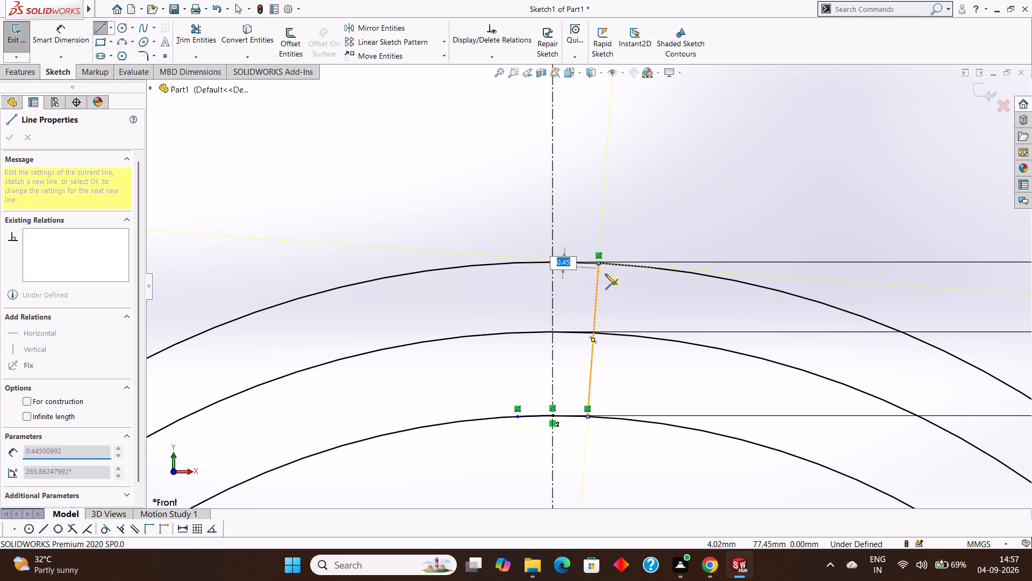
pyautogui.rightClick(619, 281)
pyautogui.click(643, 293)
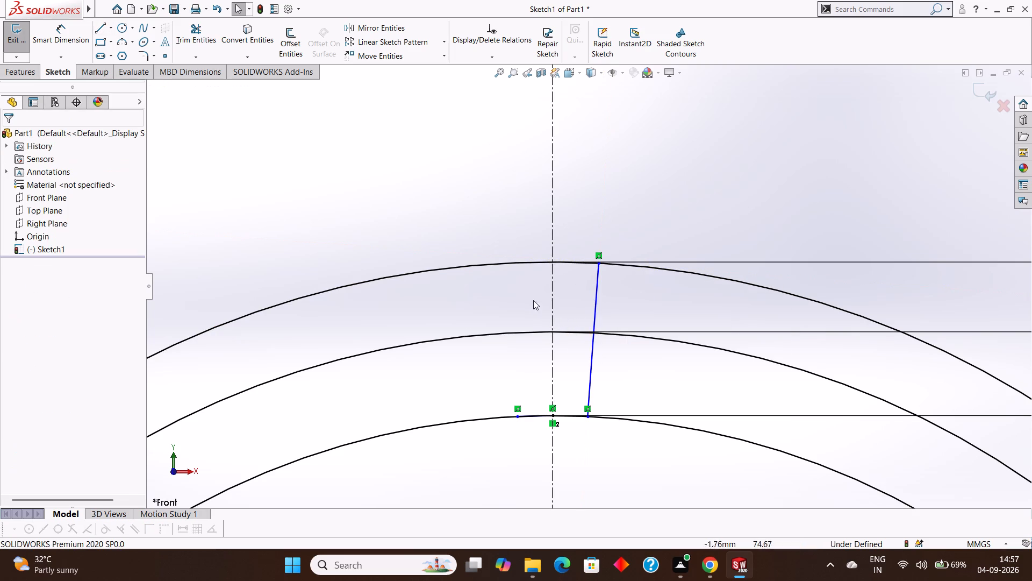
# Draw a matching slanted line about 13.2 mm long from the base line's endpoint left of the centerline to the outer circle.
pyautogui.scroll(-4, 557, 271)
pyautogui.scroll(3, 590, 318)
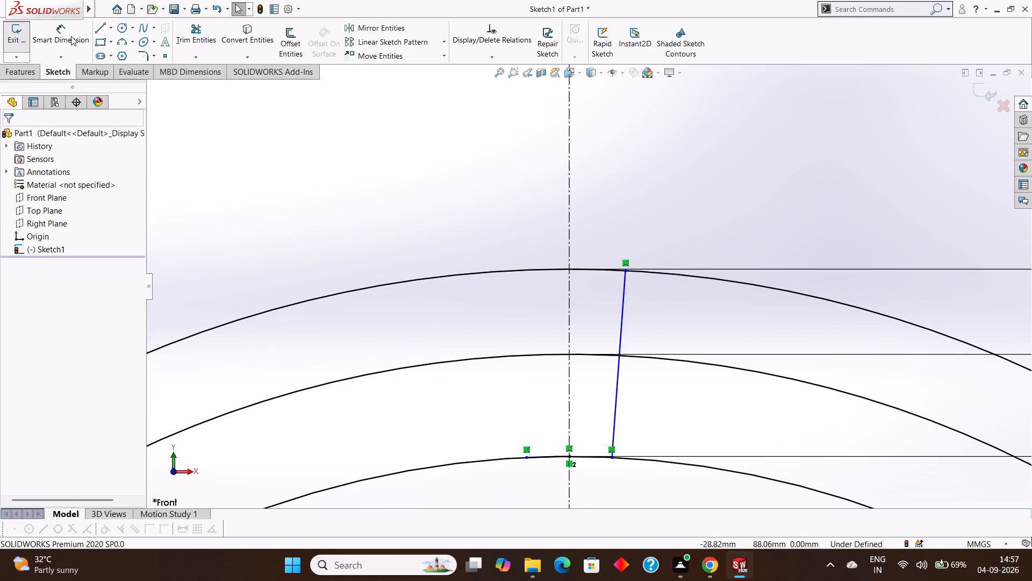
pyautogui.click(97, 28)
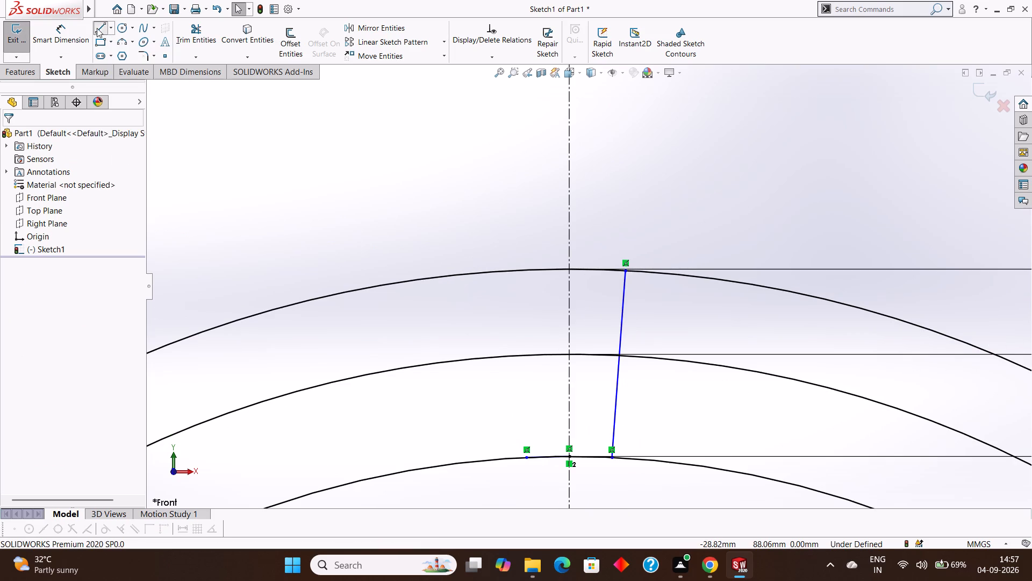
pyautogui.click(527, 456)
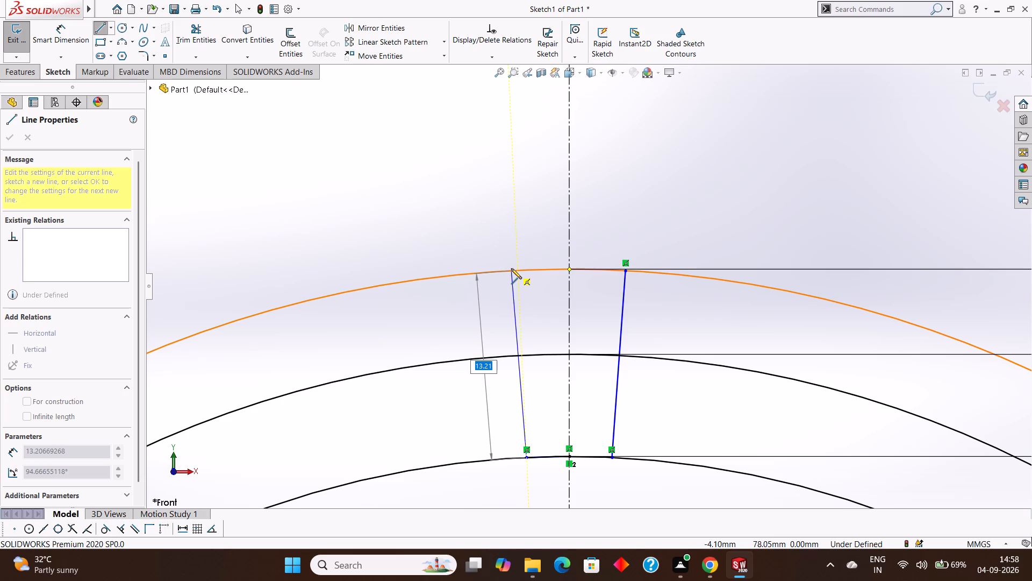
pyautogui.click(513, 270)
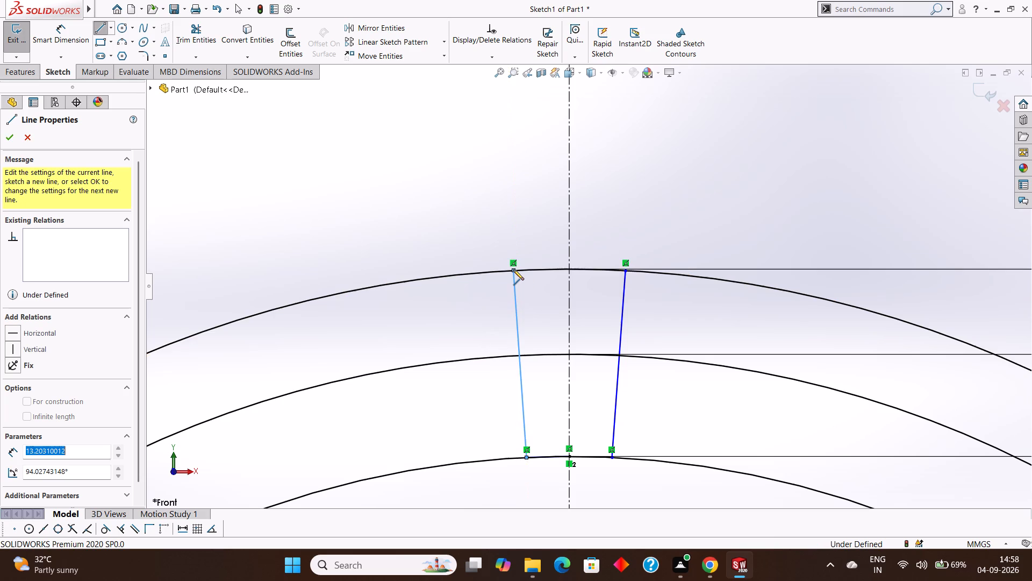
pyautogui.rightClick(507, 243)
pyautogui.click(532, 253)
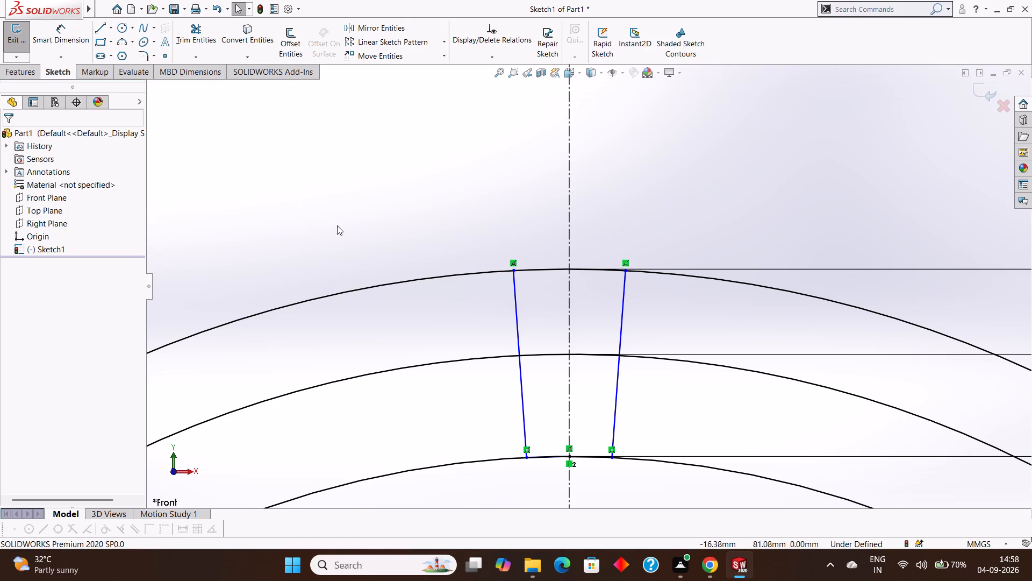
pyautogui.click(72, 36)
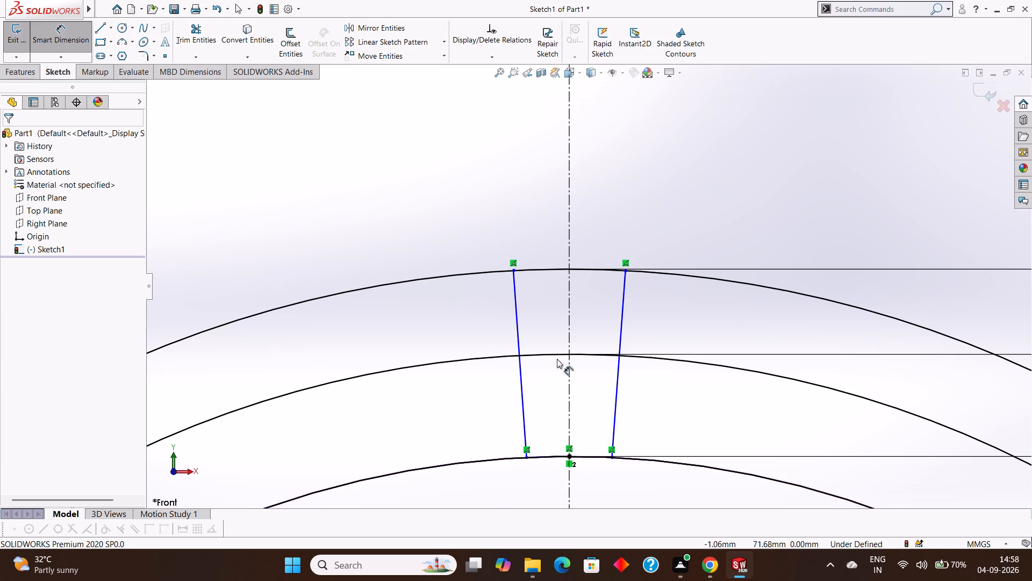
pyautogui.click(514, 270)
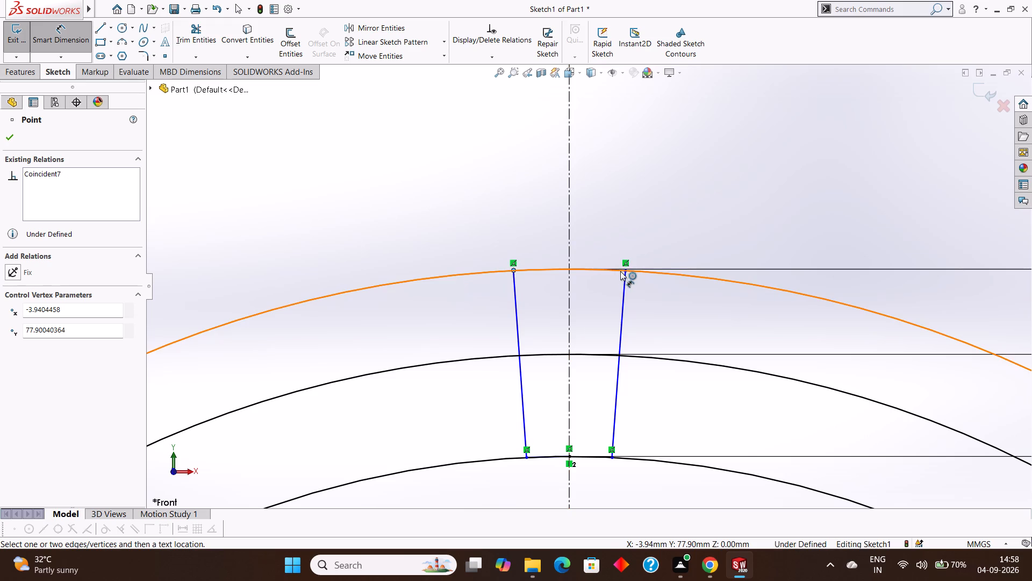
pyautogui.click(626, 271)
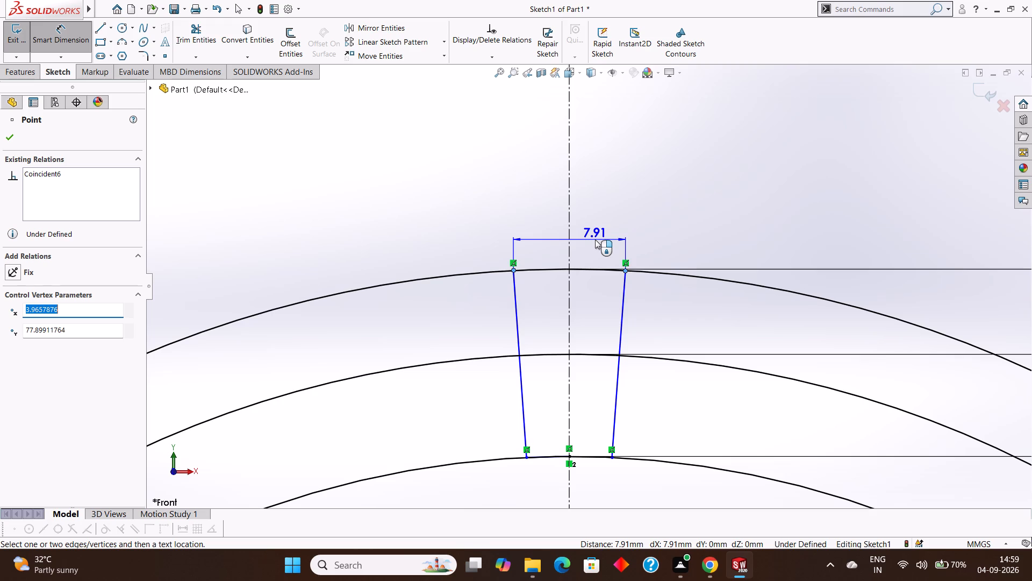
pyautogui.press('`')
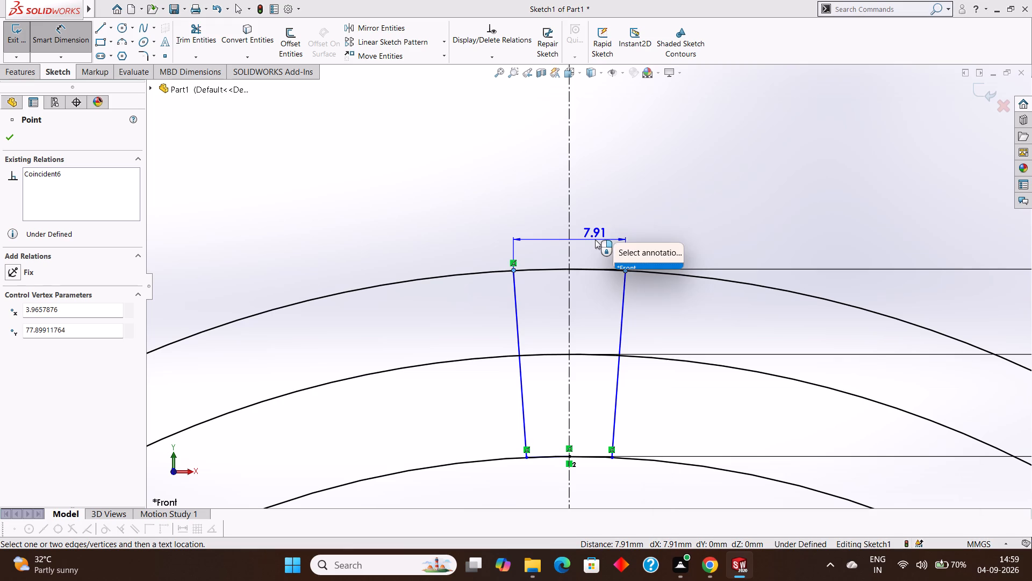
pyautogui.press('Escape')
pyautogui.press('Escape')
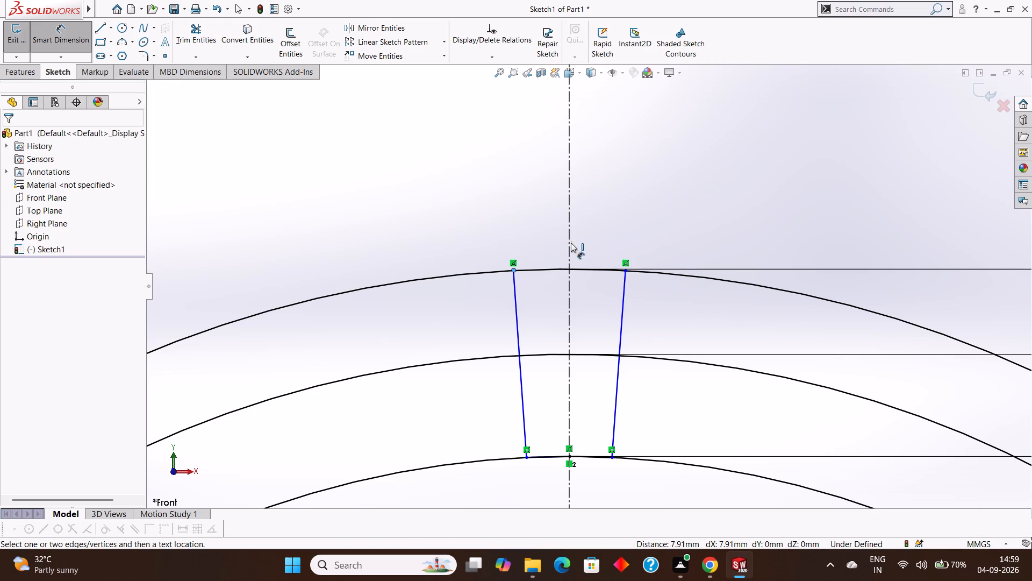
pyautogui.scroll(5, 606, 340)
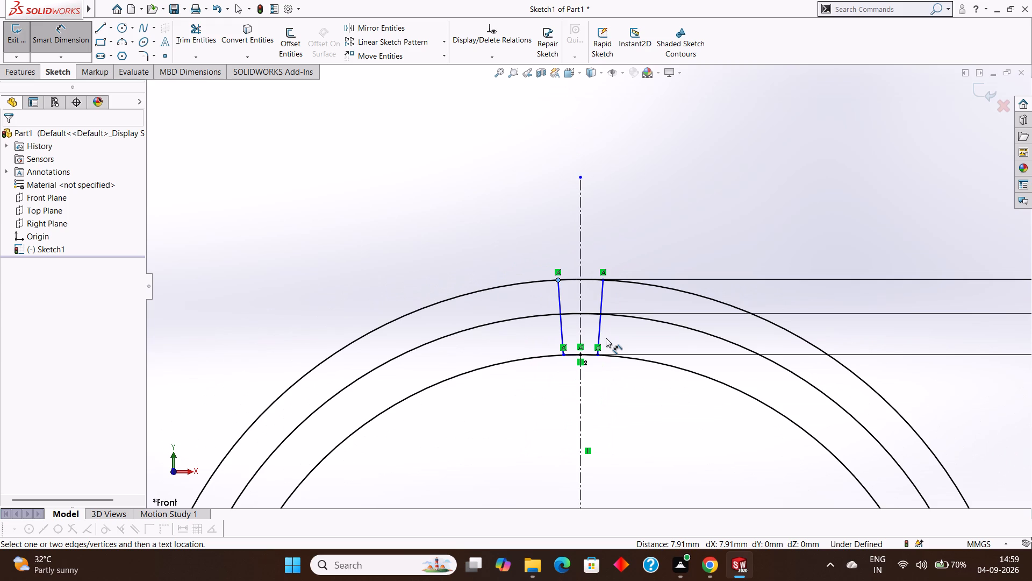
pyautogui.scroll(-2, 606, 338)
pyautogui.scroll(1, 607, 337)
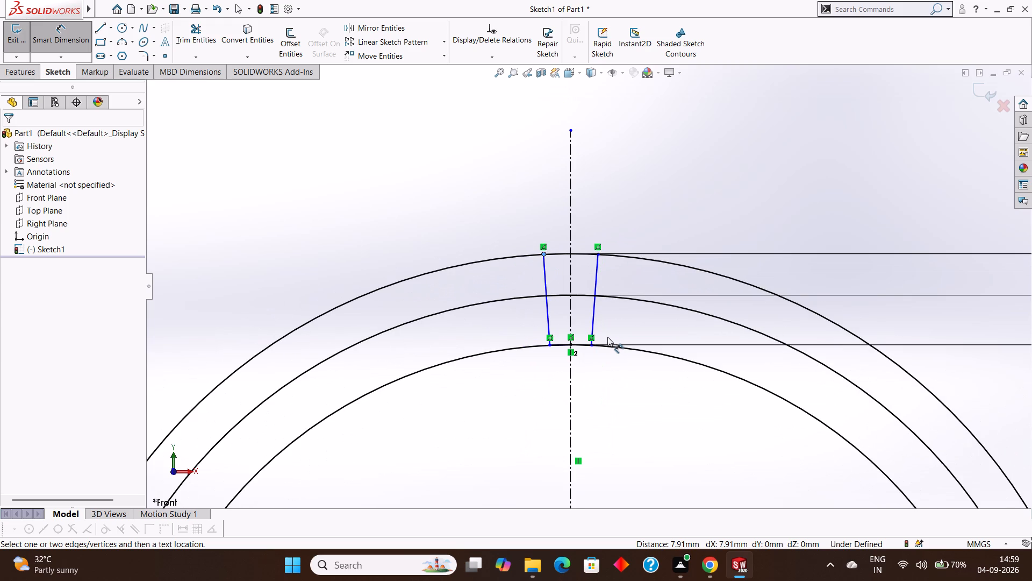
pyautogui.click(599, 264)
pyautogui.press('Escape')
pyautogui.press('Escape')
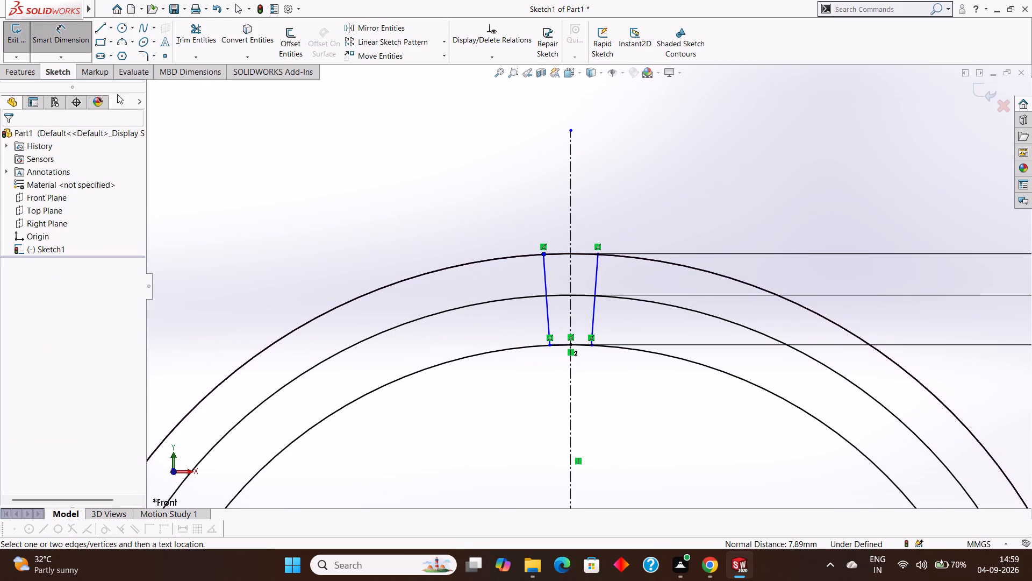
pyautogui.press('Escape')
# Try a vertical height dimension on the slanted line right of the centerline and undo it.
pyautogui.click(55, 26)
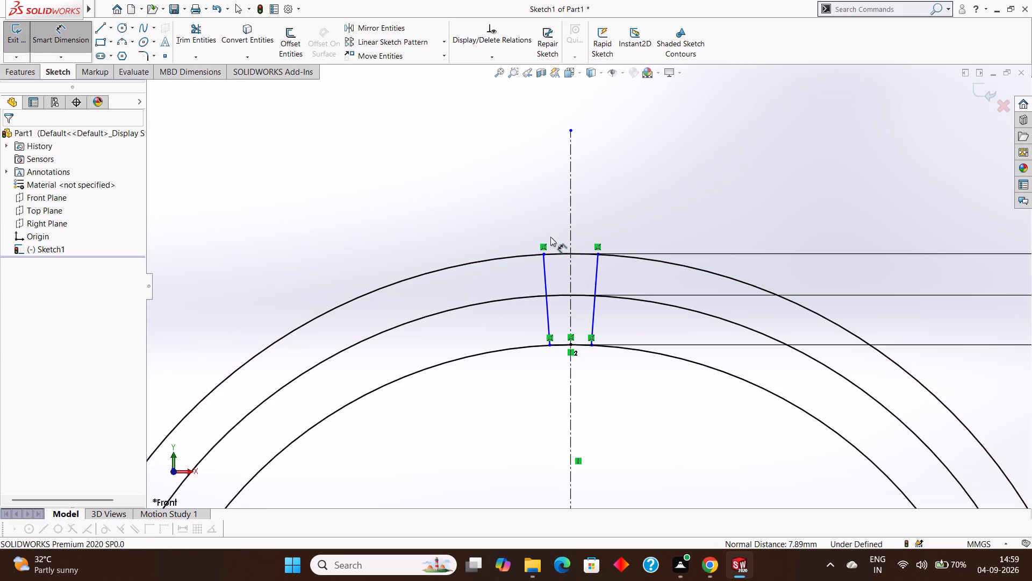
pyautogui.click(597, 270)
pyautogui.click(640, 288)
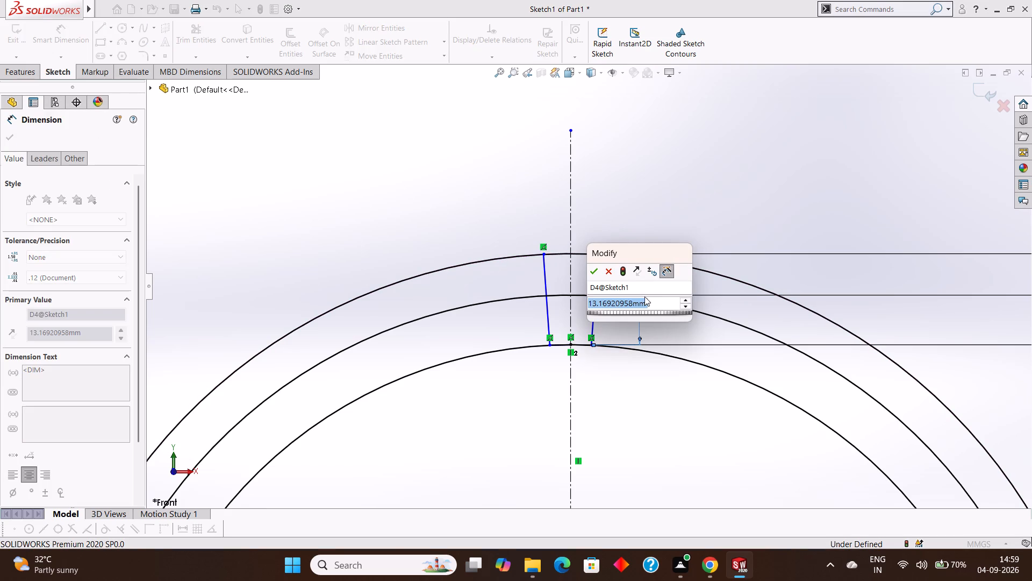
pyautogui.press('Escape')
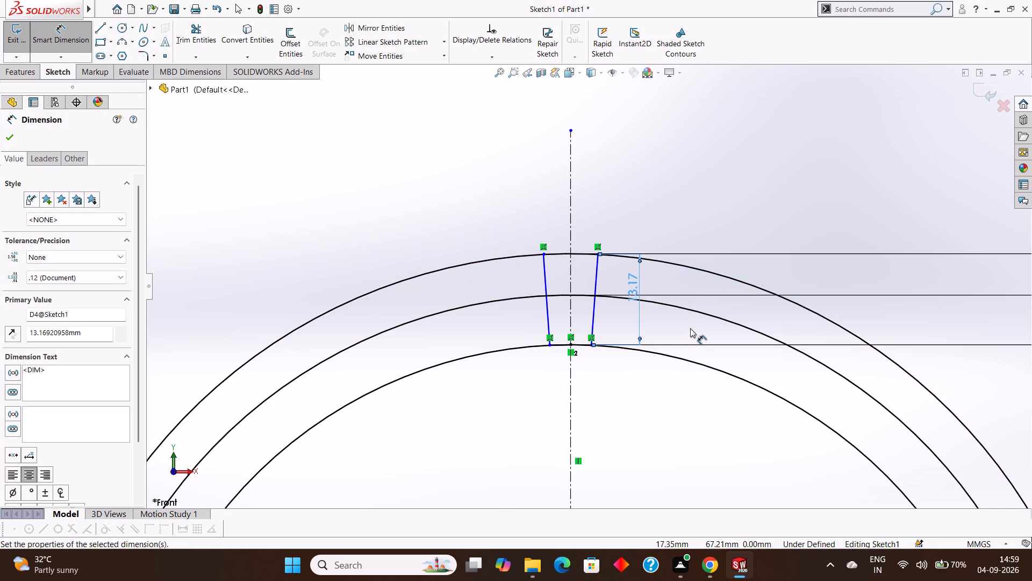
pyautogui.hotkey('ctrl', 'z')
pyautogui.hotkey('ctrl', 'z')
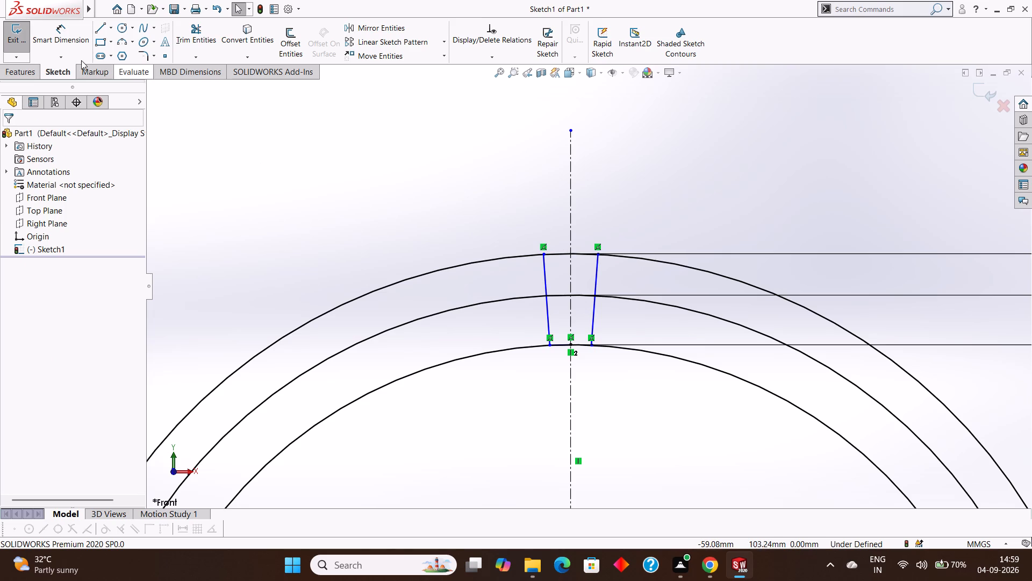
# Dimension the aligned length of the slanted line right of the centerline.
pyautogui.click(58, 39)
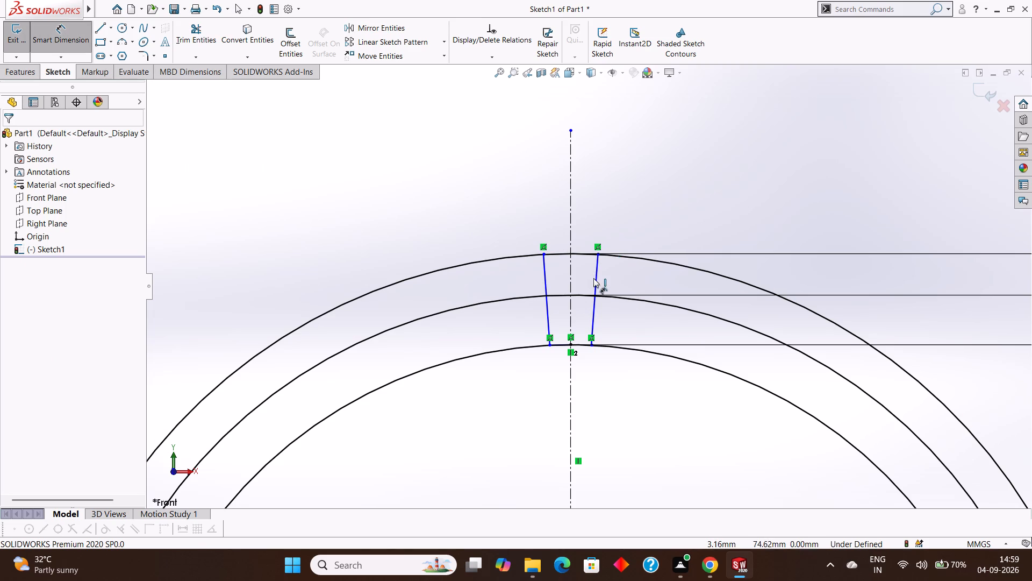
pyautogui.click(596, 280)
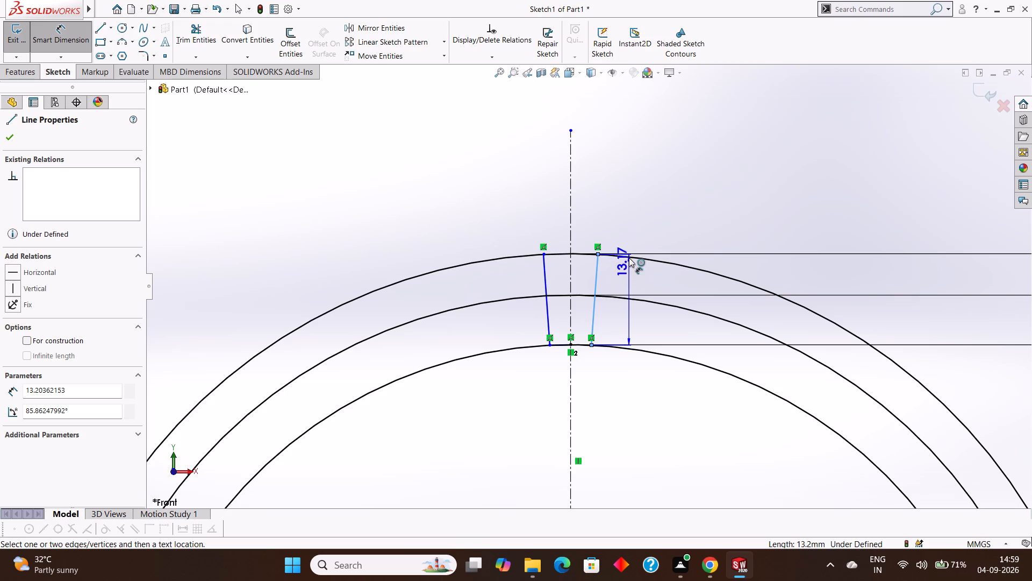
pyautogui.click(630, 251)
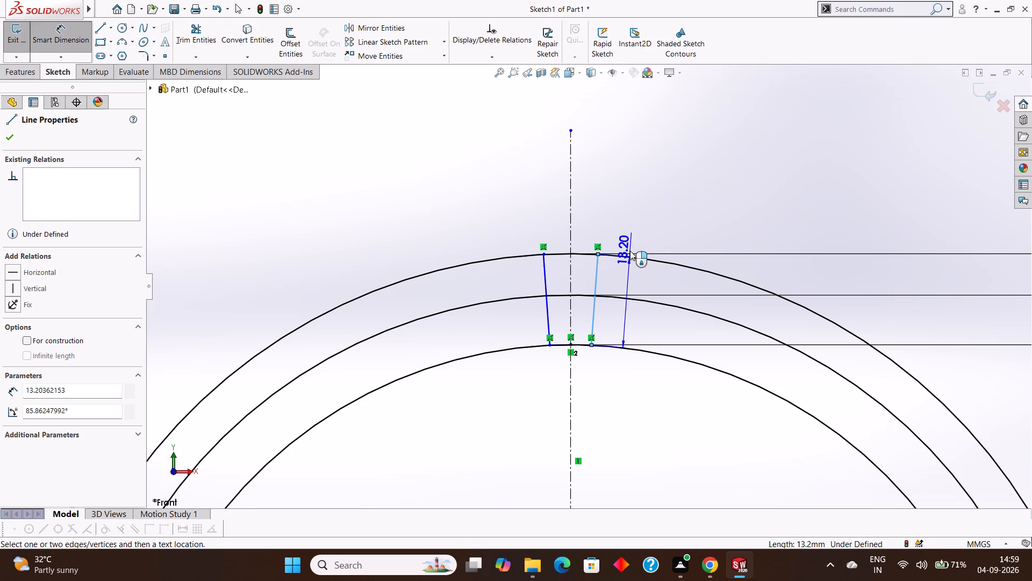
pyautogui.click(586, 236)
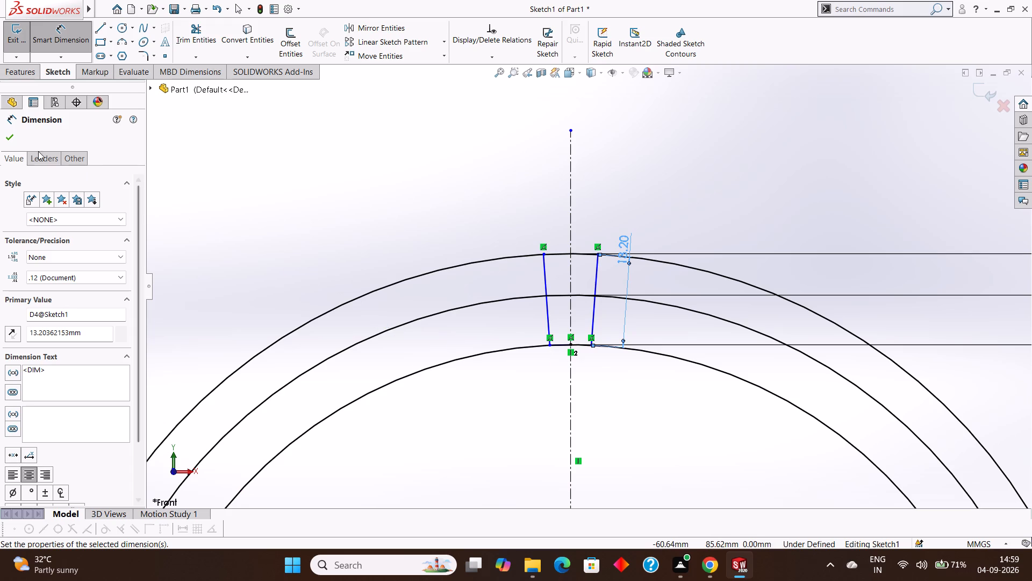
pyautogui.click(2, 133)
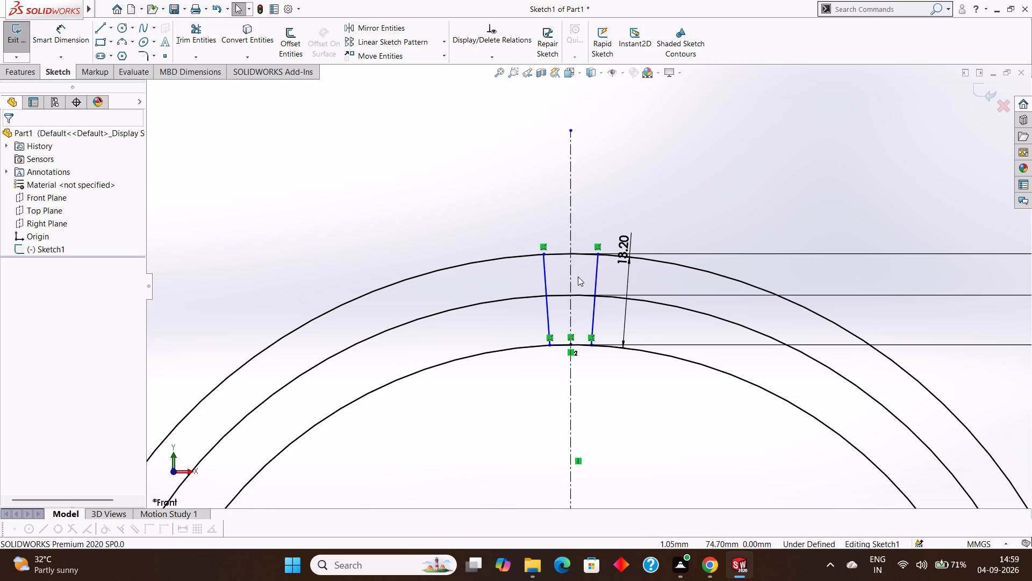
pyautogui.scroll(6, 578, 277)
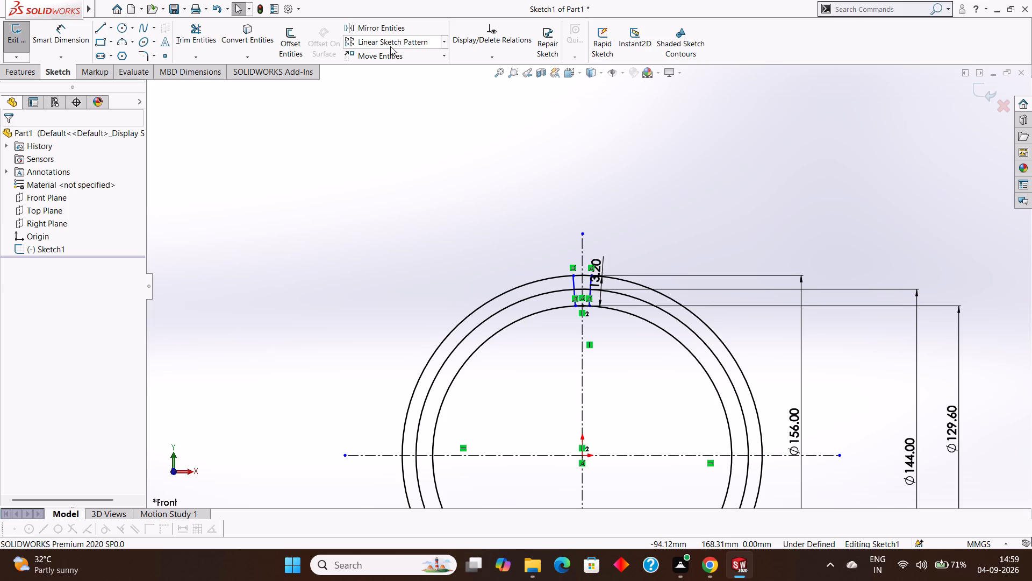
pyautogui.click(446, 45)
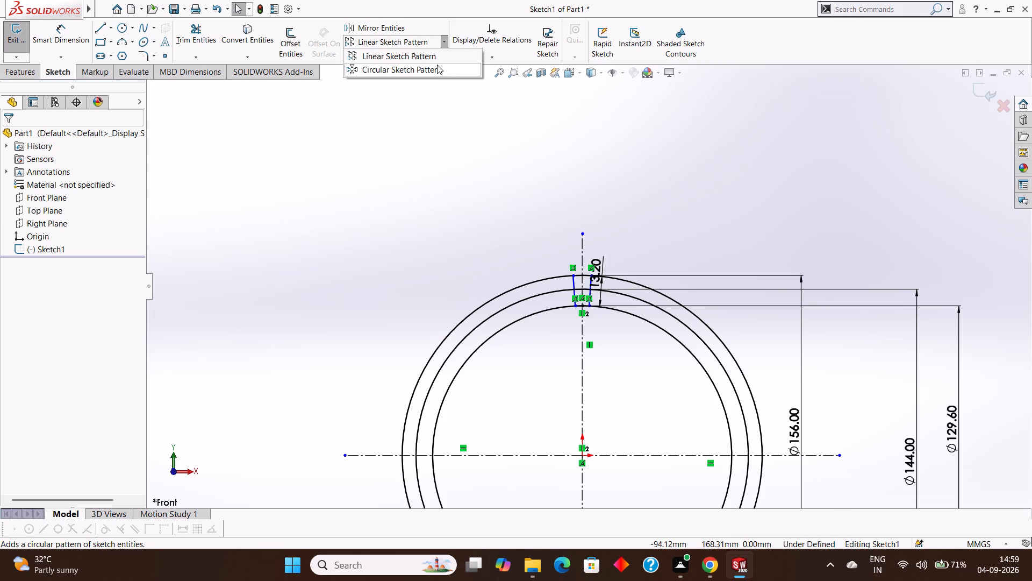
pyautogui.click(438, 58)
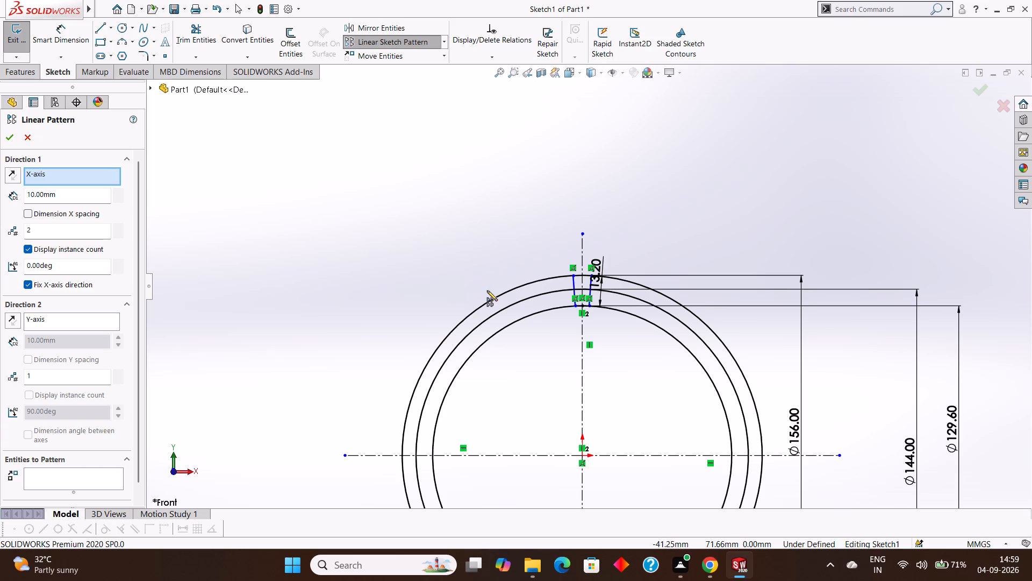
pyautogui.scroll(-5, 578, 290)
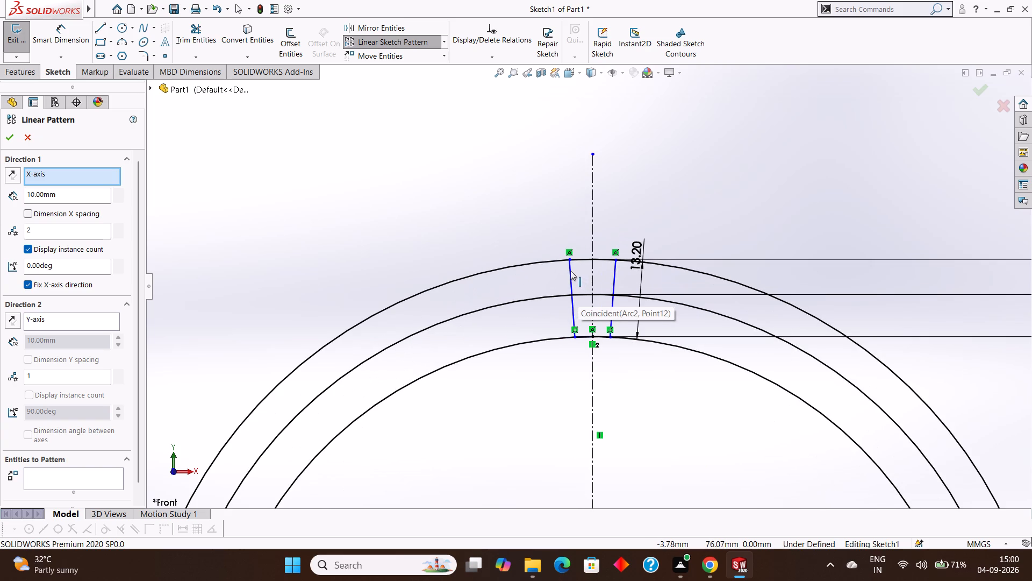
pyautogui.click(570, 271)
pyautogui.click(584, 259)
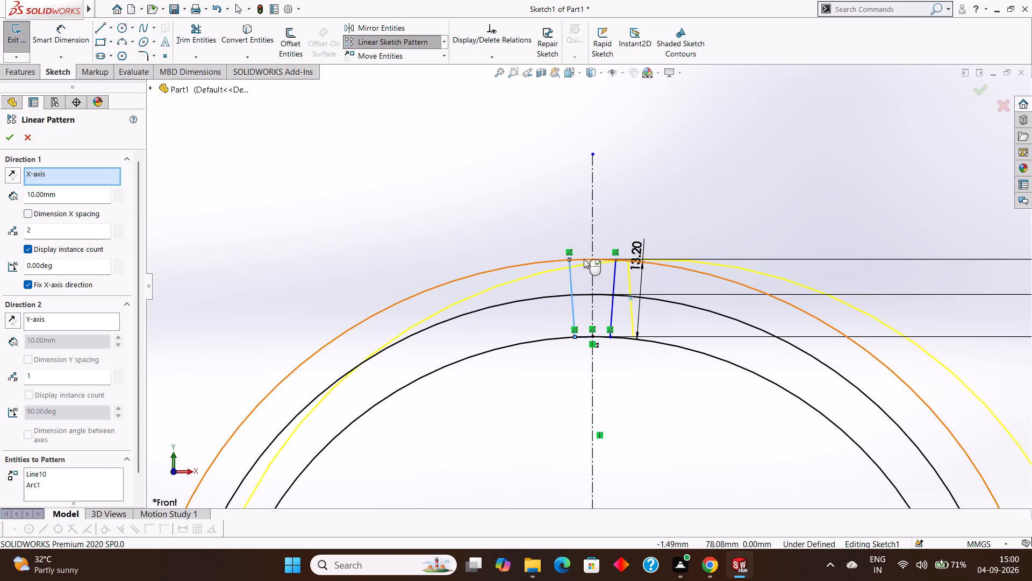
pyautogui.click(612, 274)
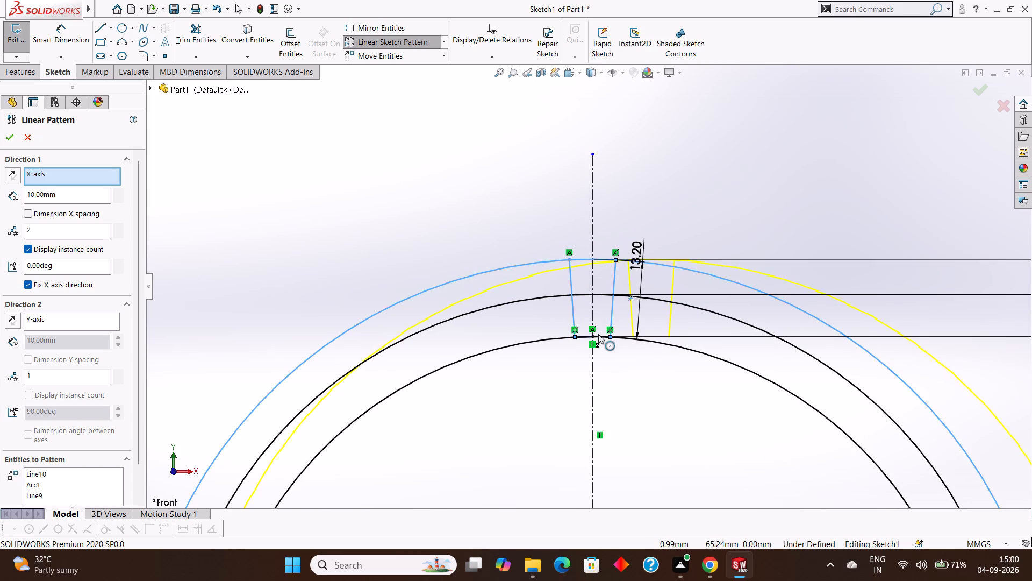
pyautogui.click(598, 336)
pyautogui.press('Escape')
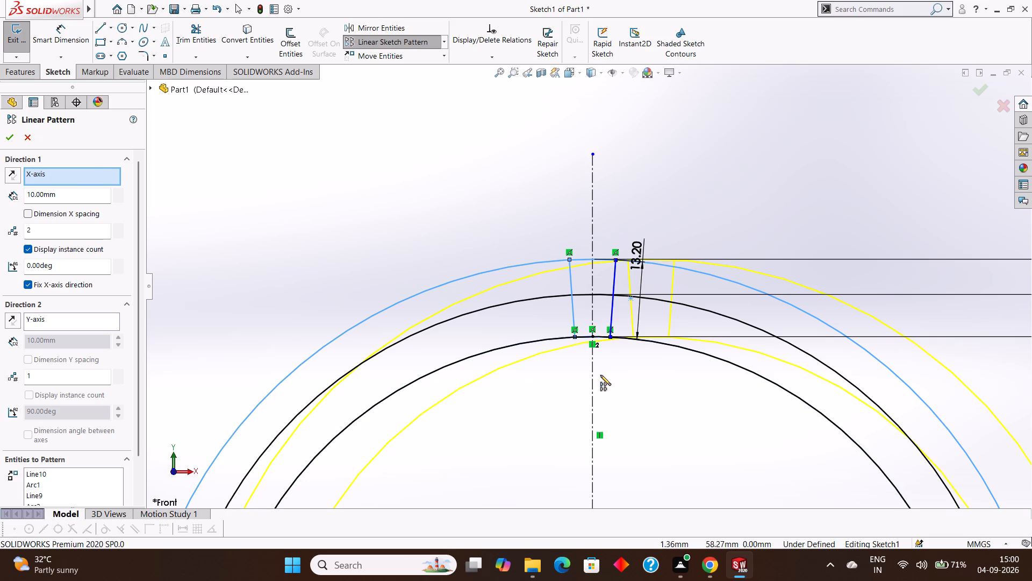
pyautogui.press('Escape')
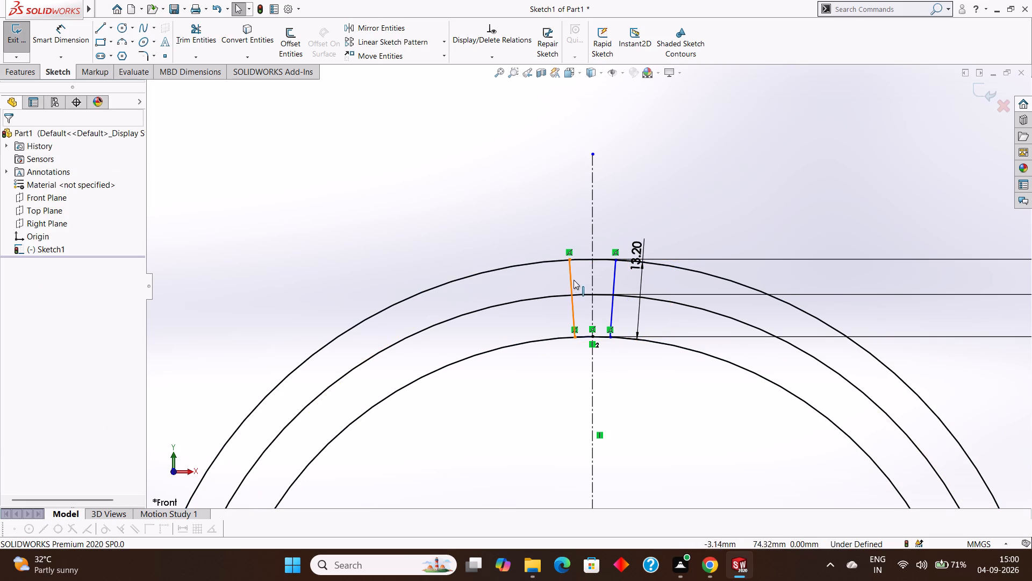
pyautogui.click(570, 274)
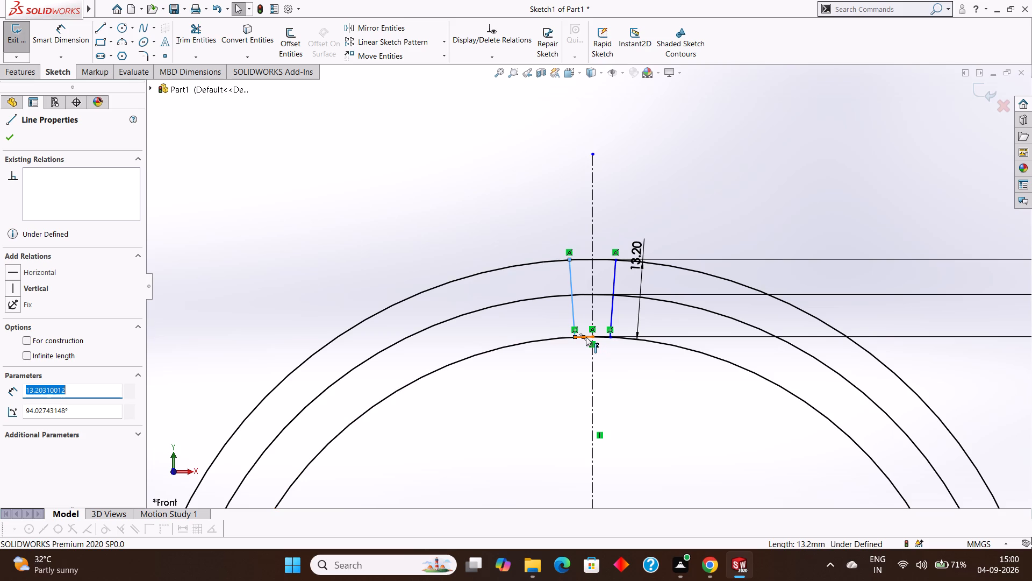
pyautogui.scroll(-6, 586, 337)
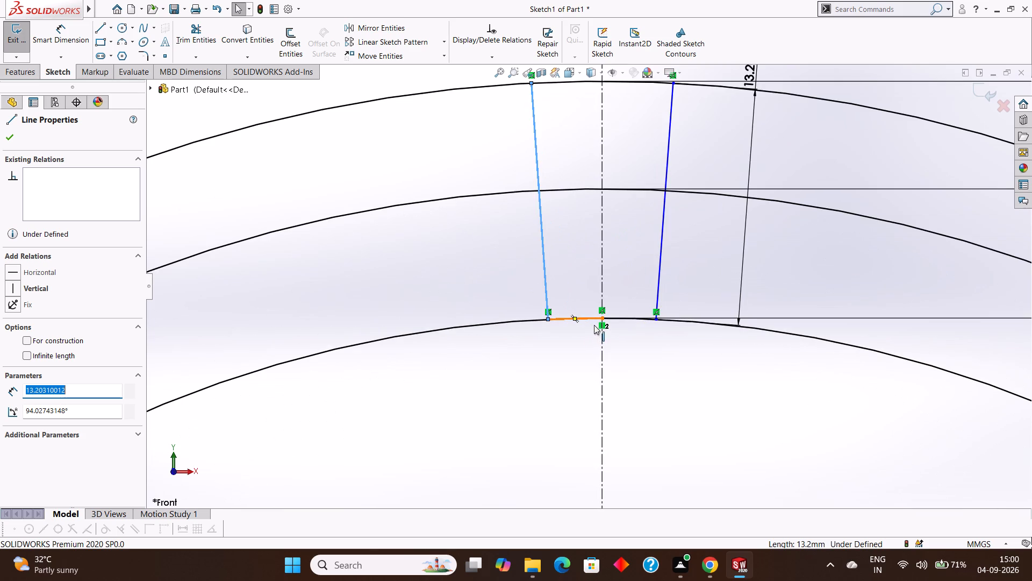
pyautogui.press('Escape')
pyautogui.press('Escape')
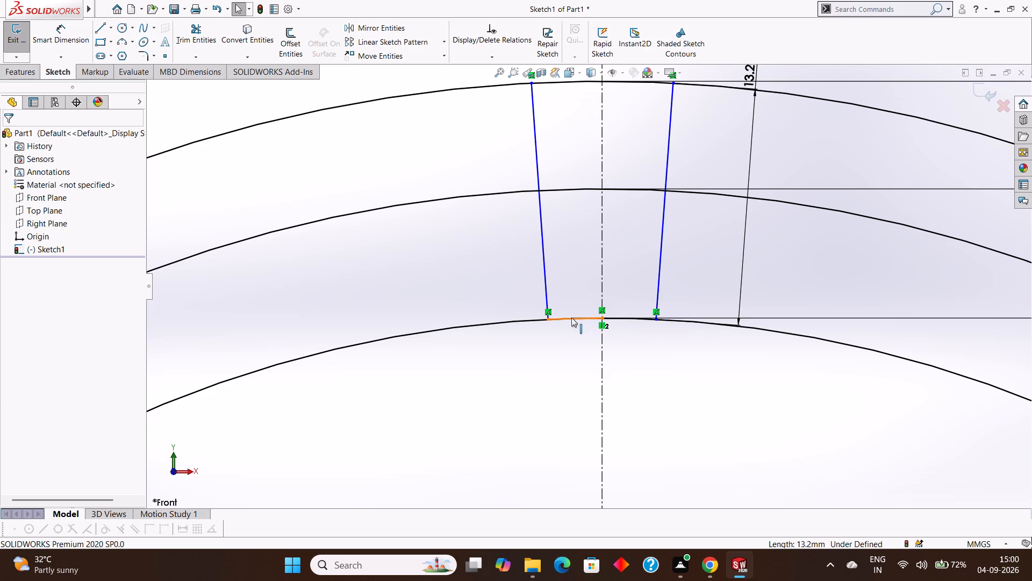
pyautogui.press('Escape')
# Delete the short base line between the centerline and the foot of the slanted line left of it.
pyautogui.scroll(2, 575, 303)
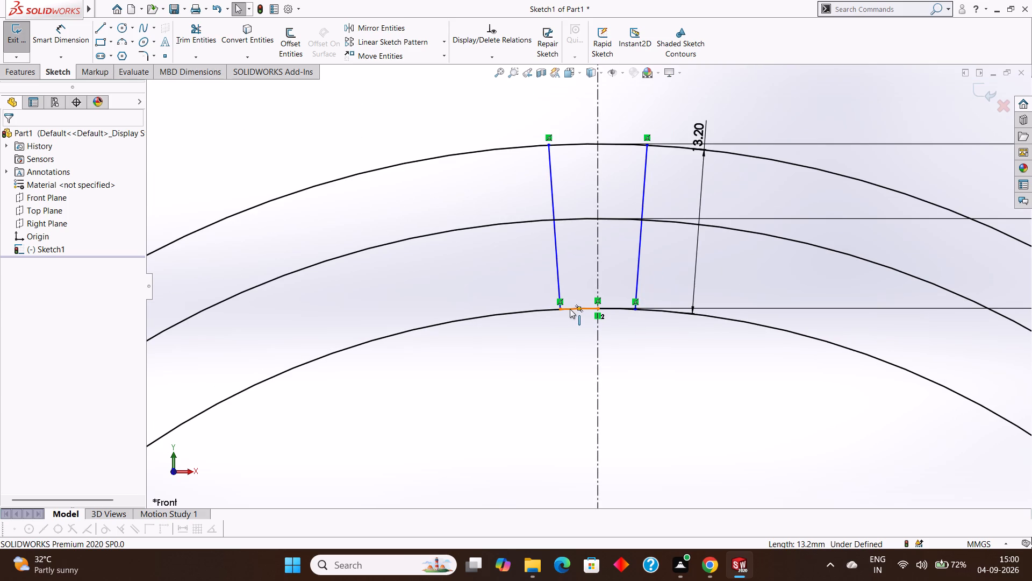
pyautogui.rightClick(570, 309)
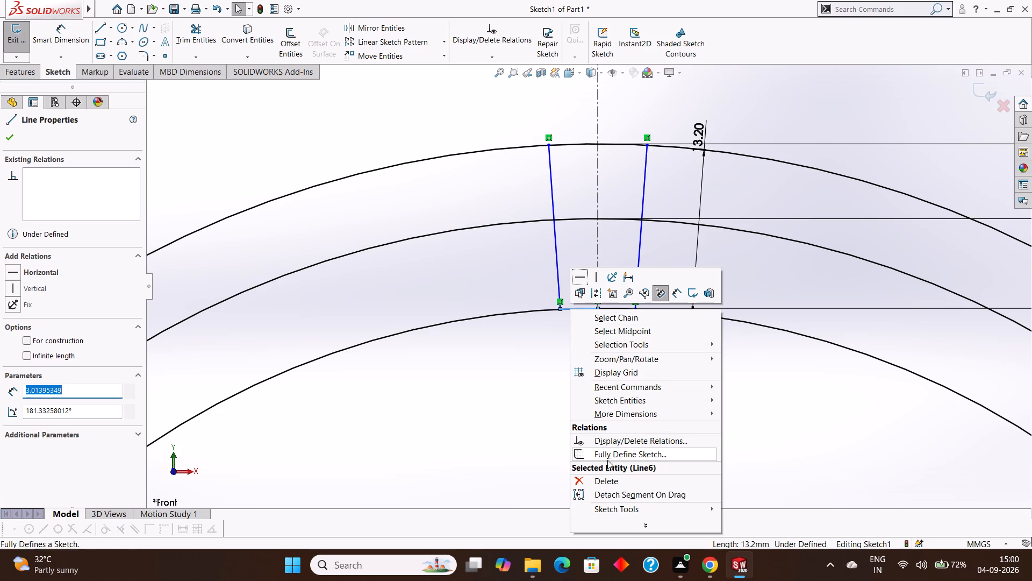
pyautogui.click(608, 478)
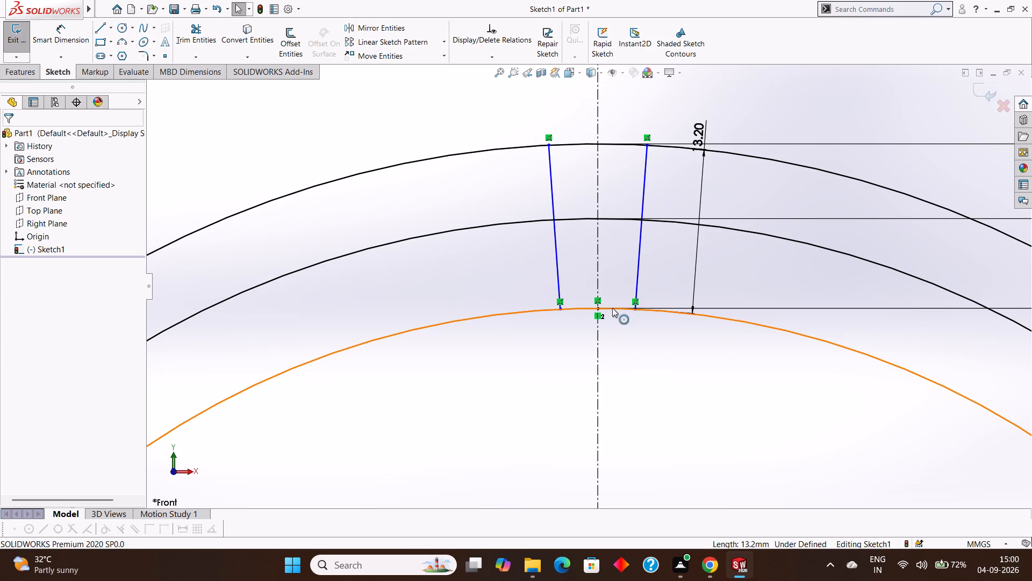
pyautogui.click(612, 308)
pyautogui.press('Escape')
pyautogui.press('Escape')
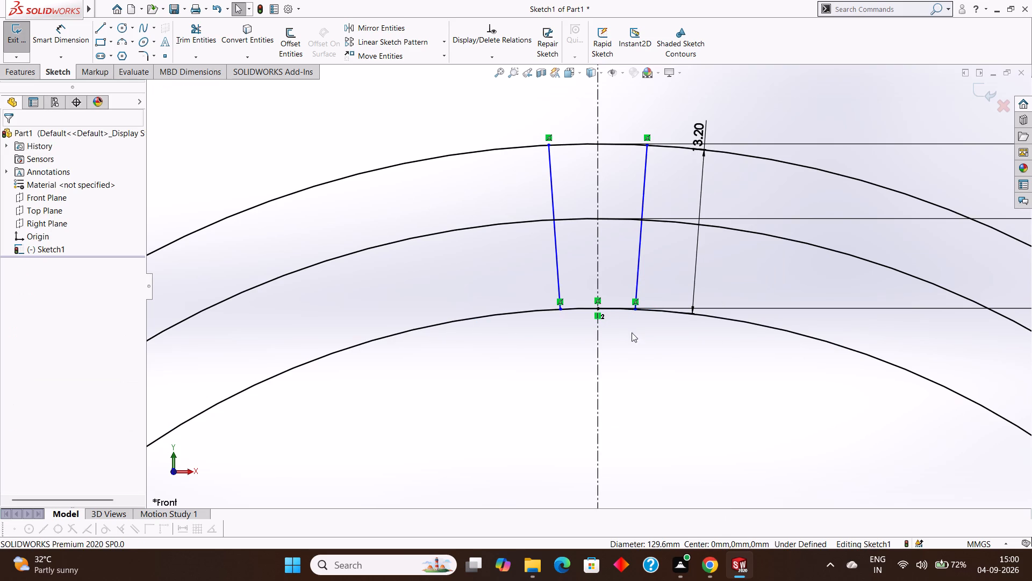
# Draw a three-point arc of 64.8 mm radius along the inner circle, spanning between the lower ends of the two slanted lines.
pyautogui.click(128, 38)
pyautogui.click(133, 45)
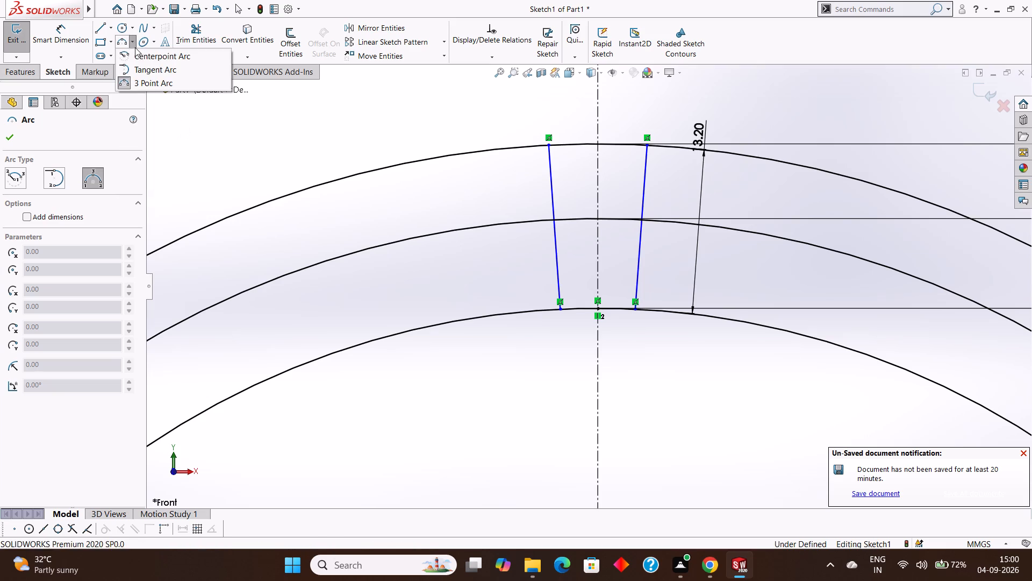
pyautogui.click(148, 82)
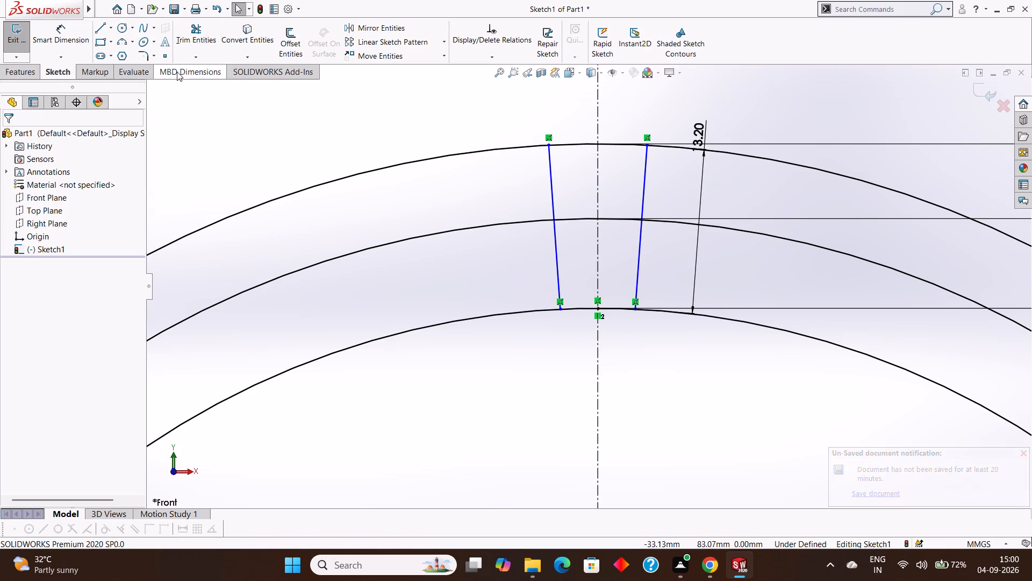
pyautogui.click(134, 40)
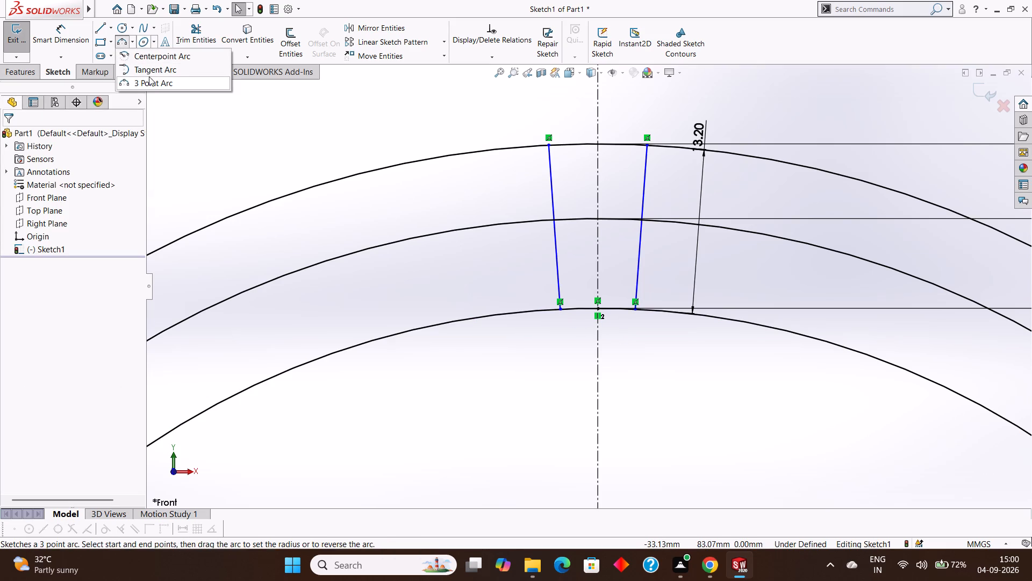
pyautogui.click(149, 81)
pyautogui.click(560, 309)
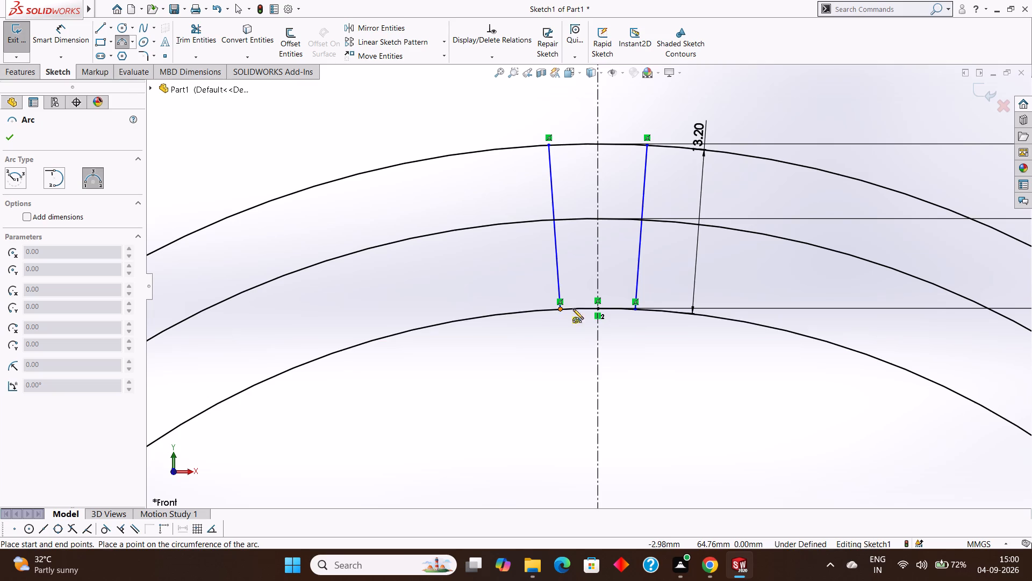
pyautogui.click(632, 307)
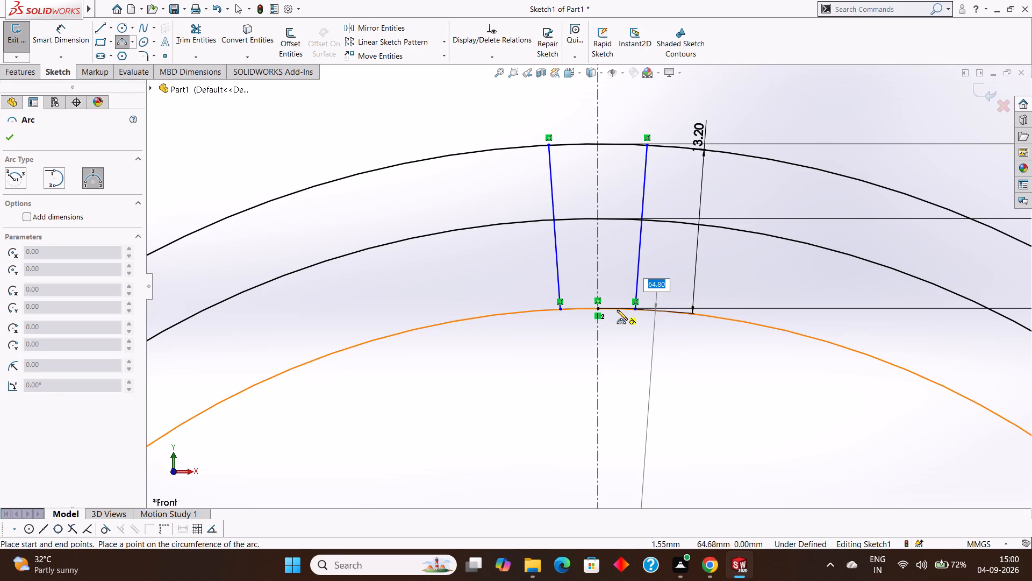
pyautogui.click(617, 310)
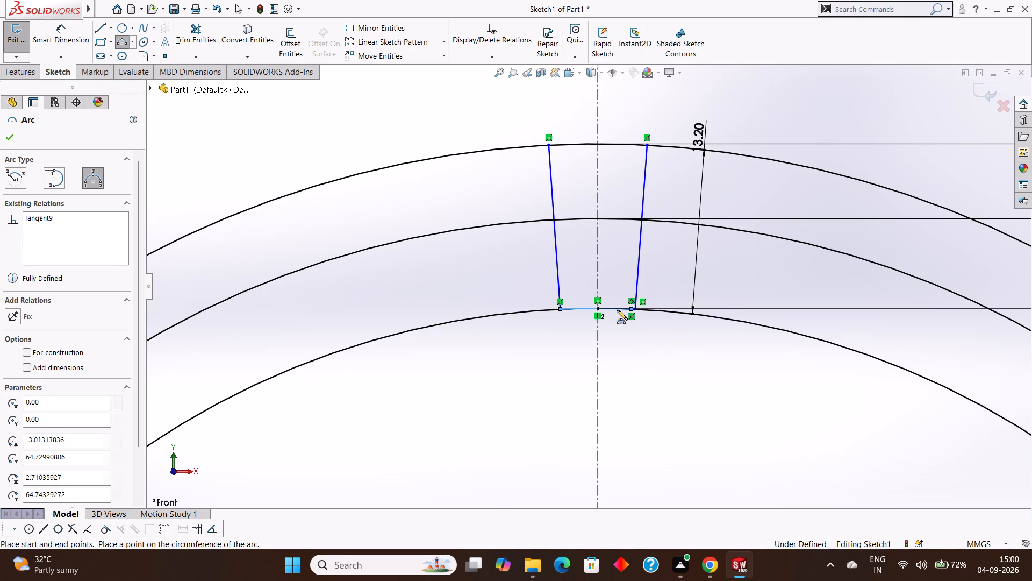
# Draw a three-point arc of 78 mm radius along the outer circle between the upper endpoints of the two slanted lines.
pyautogui.doubleClick(548, 144)
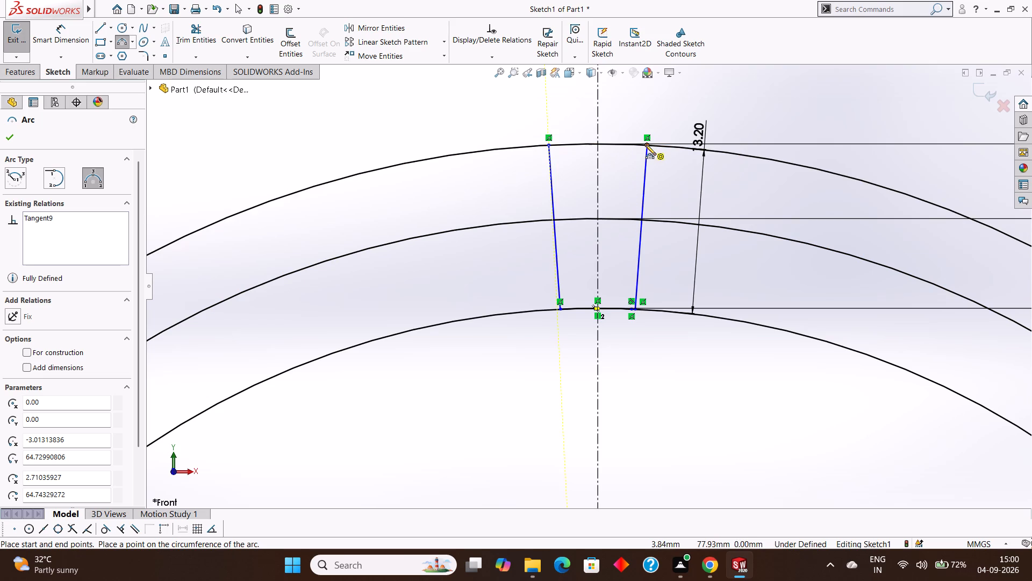
pyautogui.click(646, 144)
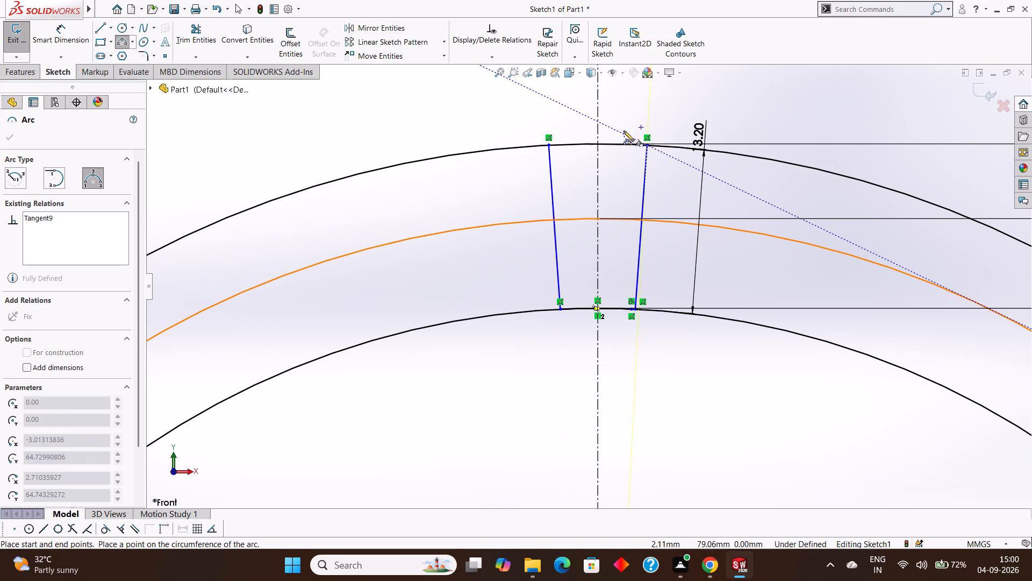
pyautogui.click(548, 145)
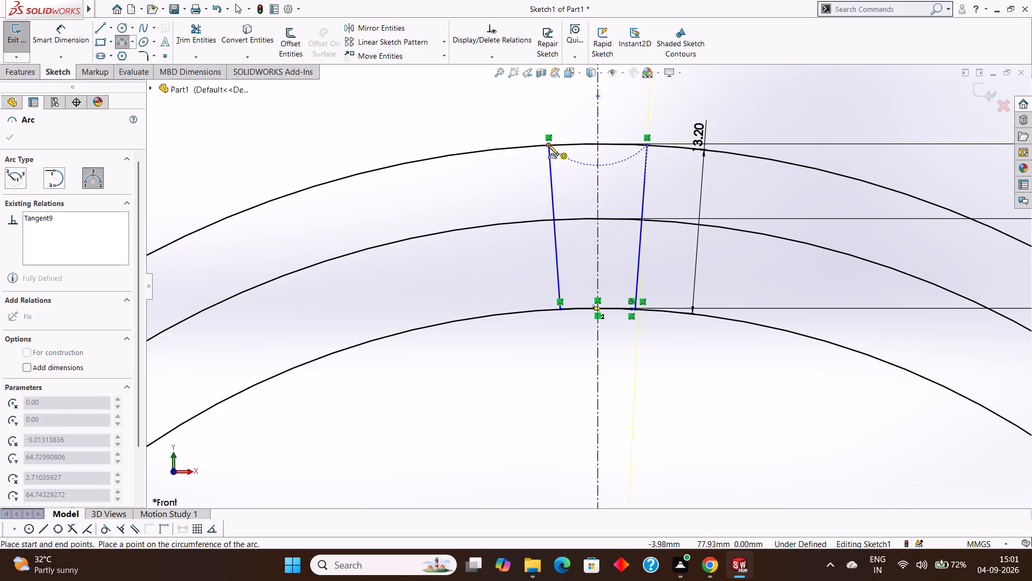
pyautogui.click(578, 145)
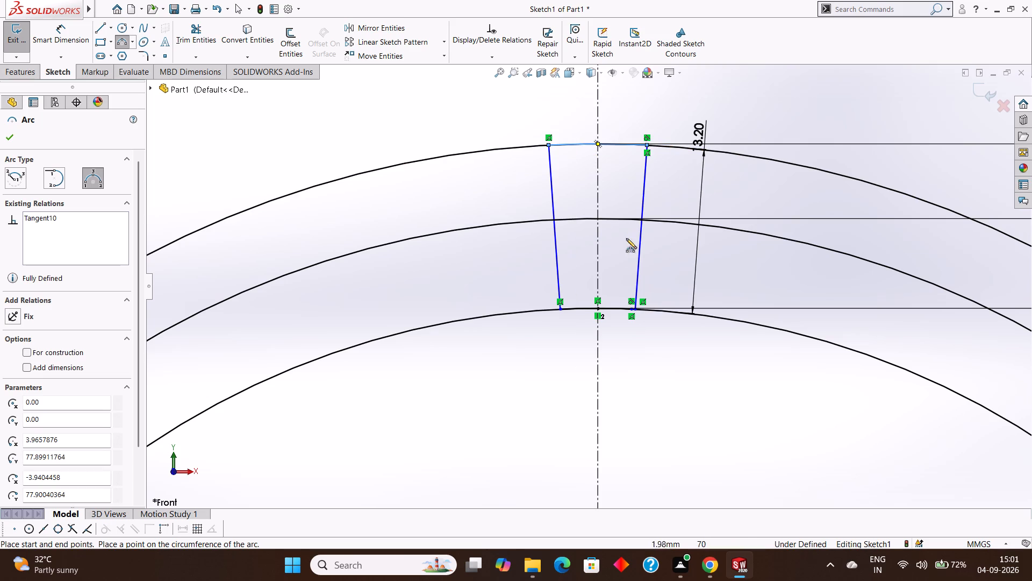
pyautogui.press('Escape')
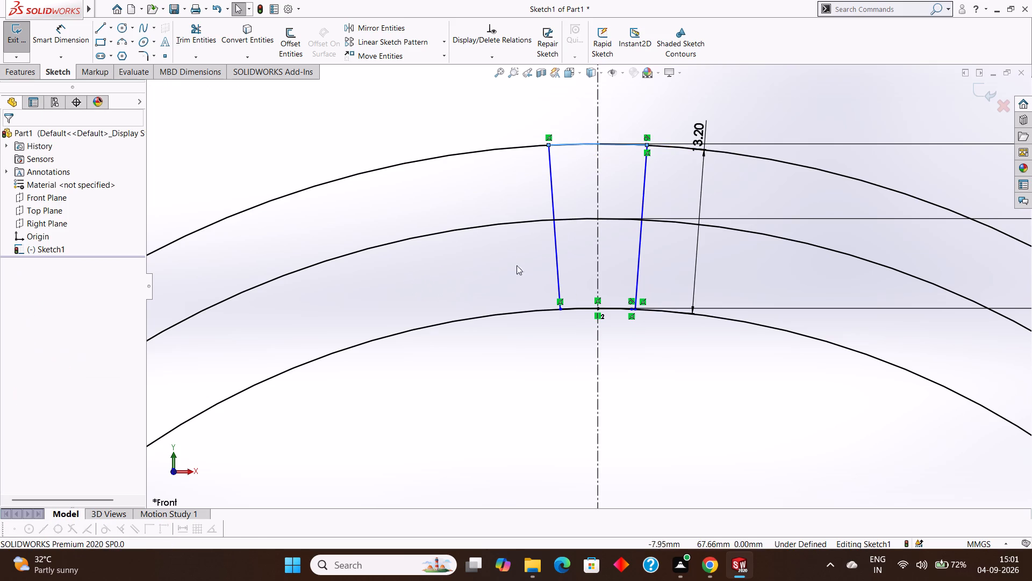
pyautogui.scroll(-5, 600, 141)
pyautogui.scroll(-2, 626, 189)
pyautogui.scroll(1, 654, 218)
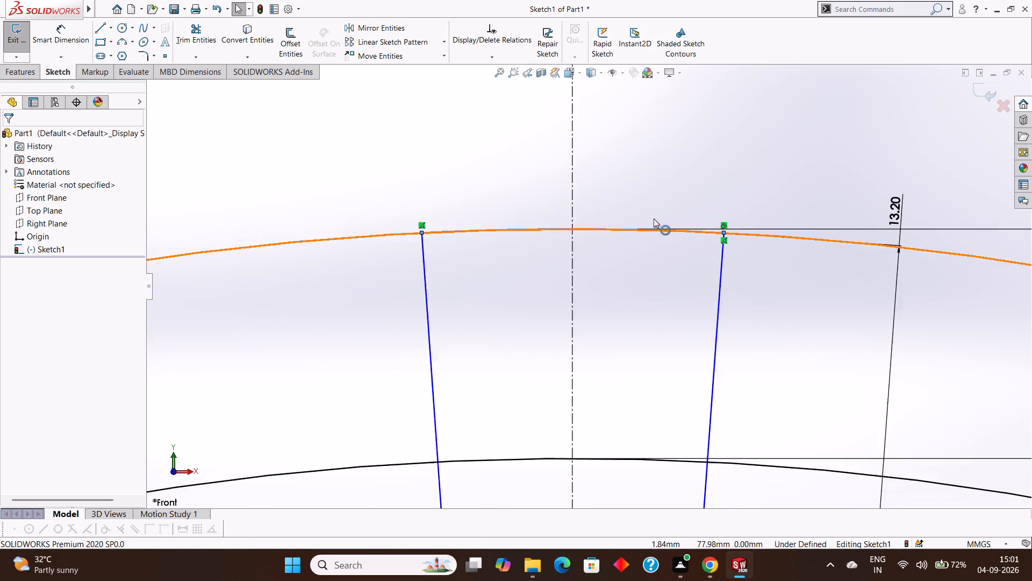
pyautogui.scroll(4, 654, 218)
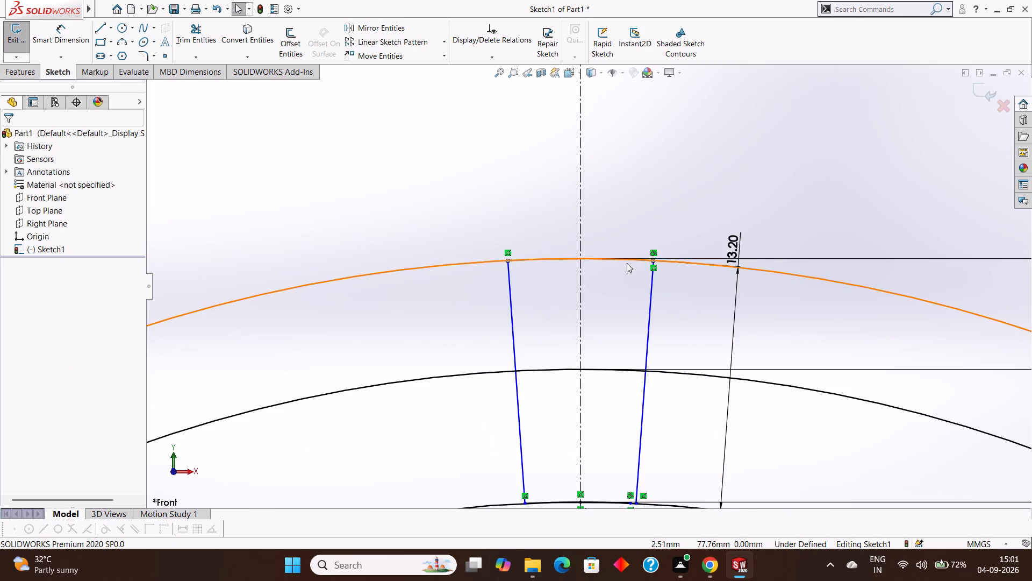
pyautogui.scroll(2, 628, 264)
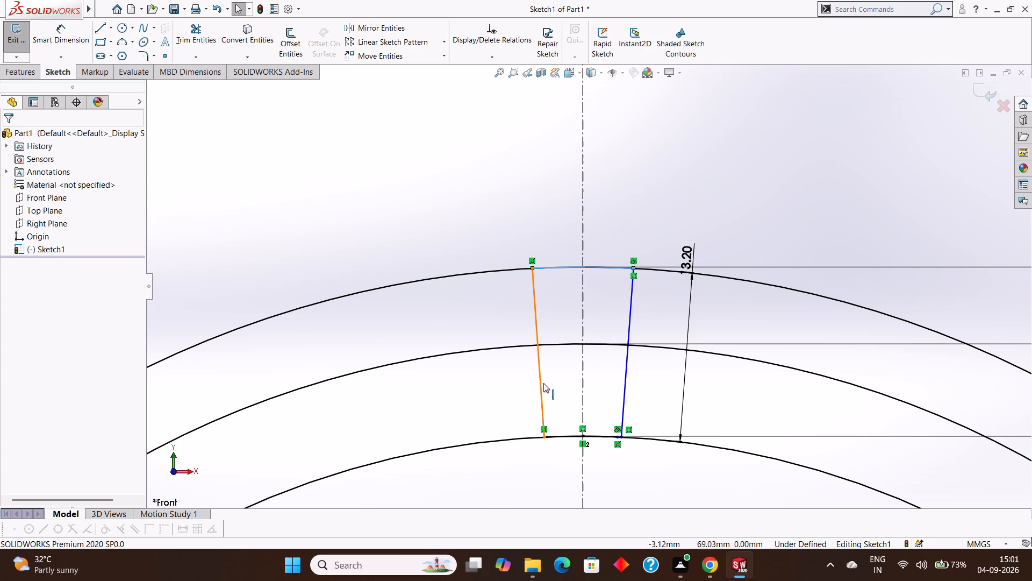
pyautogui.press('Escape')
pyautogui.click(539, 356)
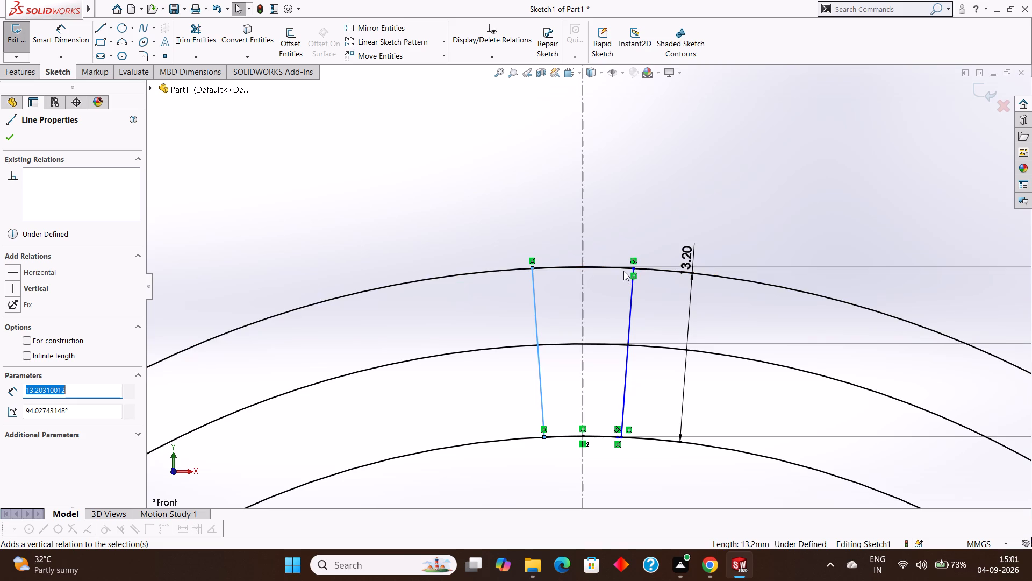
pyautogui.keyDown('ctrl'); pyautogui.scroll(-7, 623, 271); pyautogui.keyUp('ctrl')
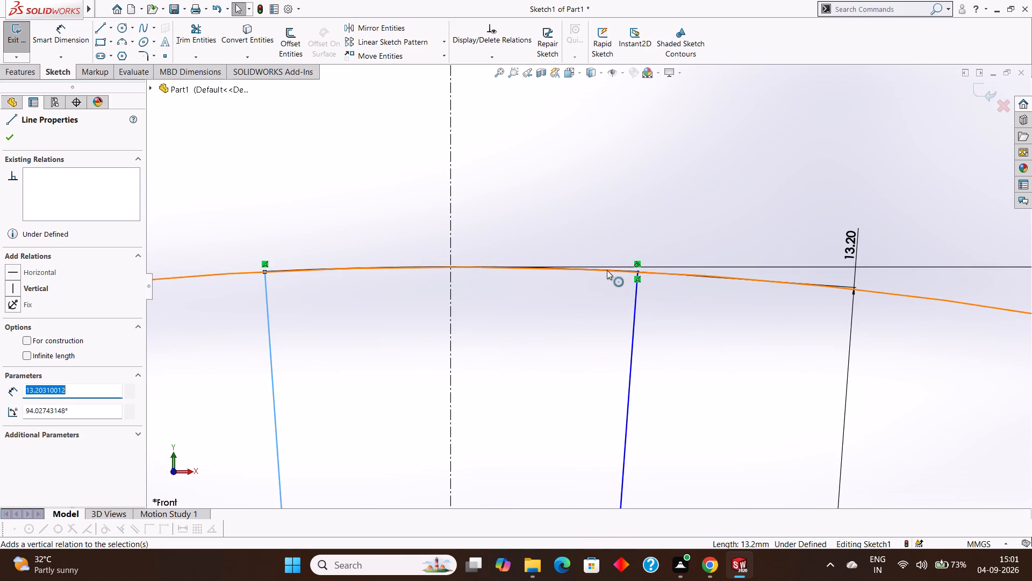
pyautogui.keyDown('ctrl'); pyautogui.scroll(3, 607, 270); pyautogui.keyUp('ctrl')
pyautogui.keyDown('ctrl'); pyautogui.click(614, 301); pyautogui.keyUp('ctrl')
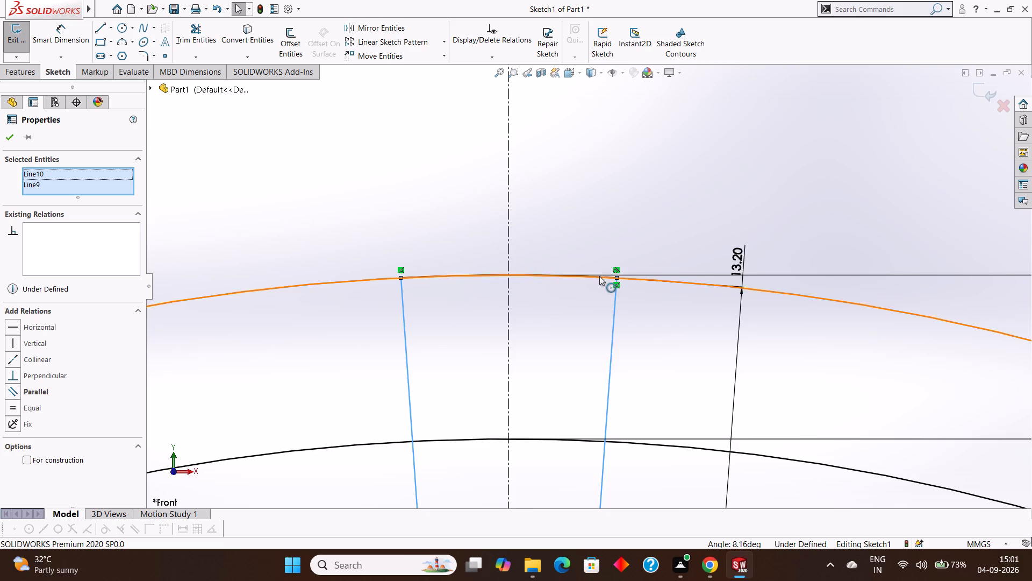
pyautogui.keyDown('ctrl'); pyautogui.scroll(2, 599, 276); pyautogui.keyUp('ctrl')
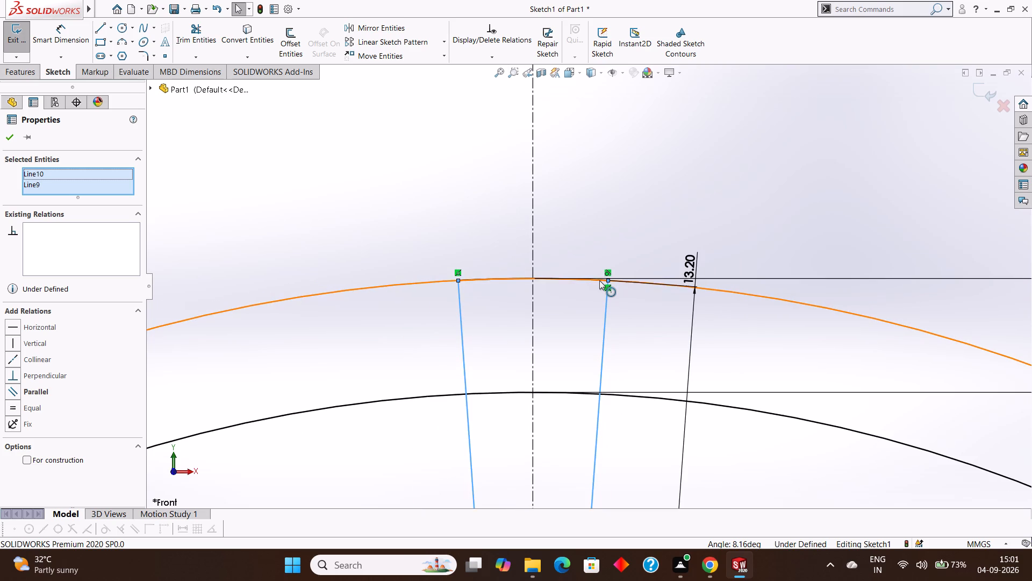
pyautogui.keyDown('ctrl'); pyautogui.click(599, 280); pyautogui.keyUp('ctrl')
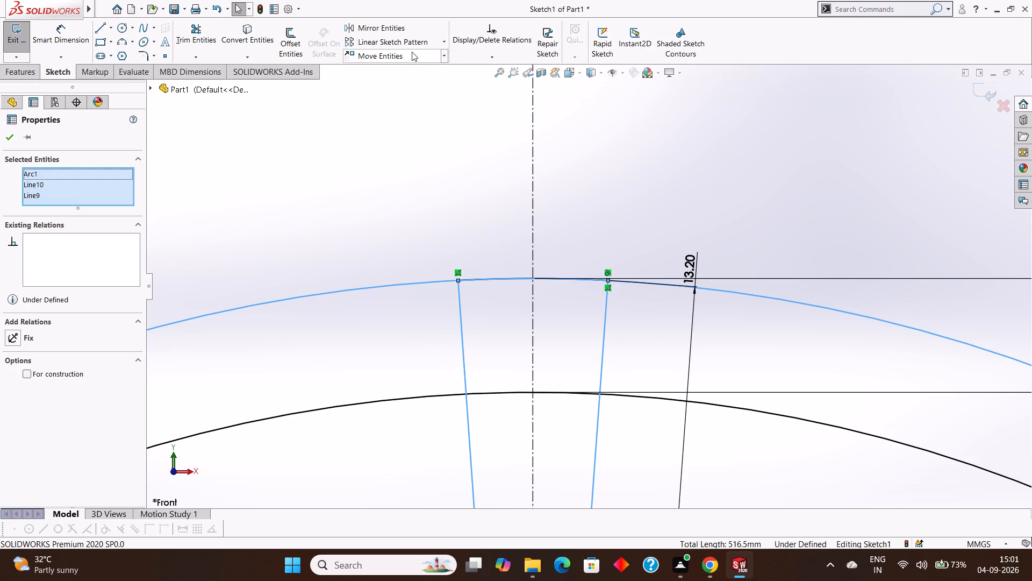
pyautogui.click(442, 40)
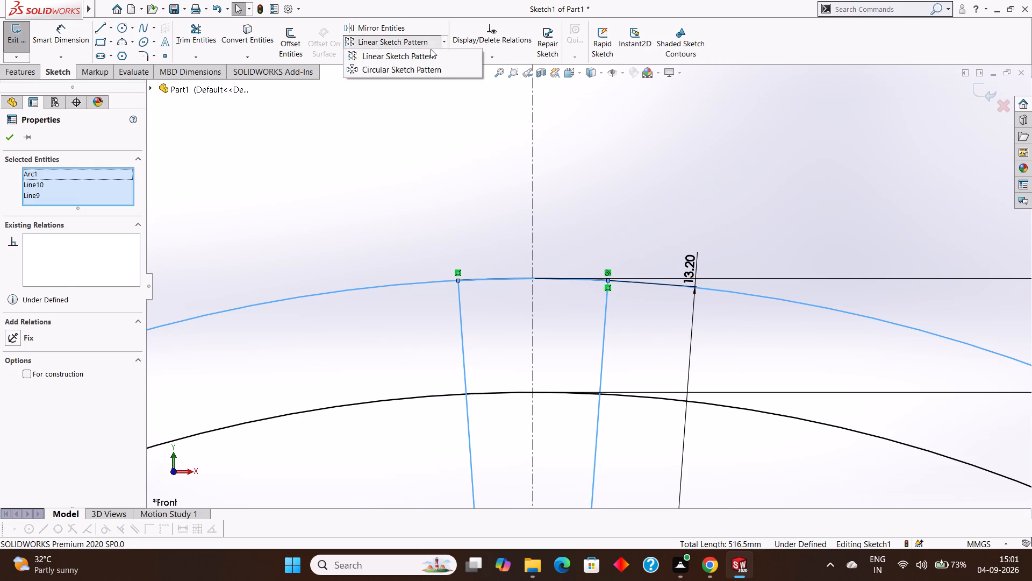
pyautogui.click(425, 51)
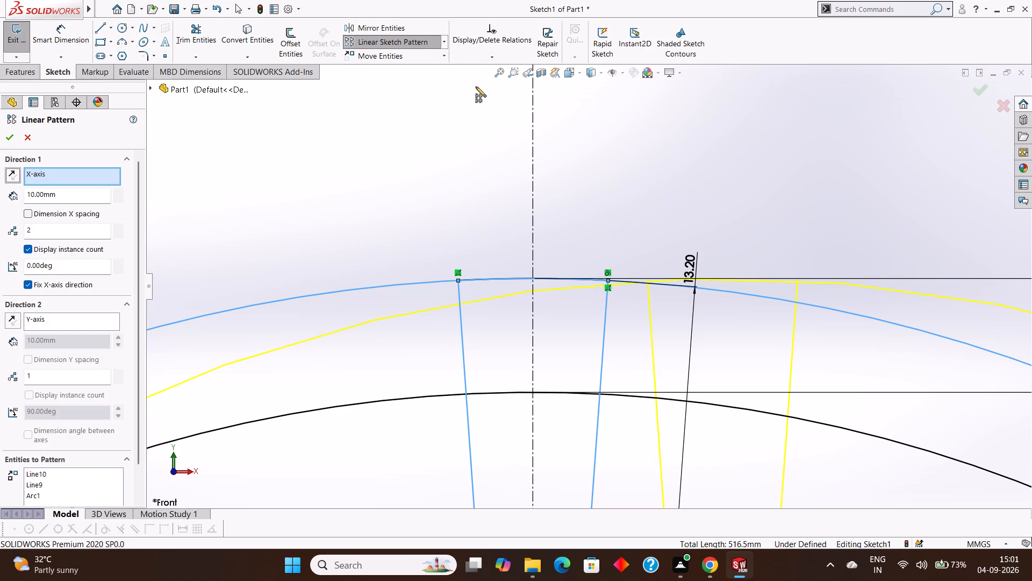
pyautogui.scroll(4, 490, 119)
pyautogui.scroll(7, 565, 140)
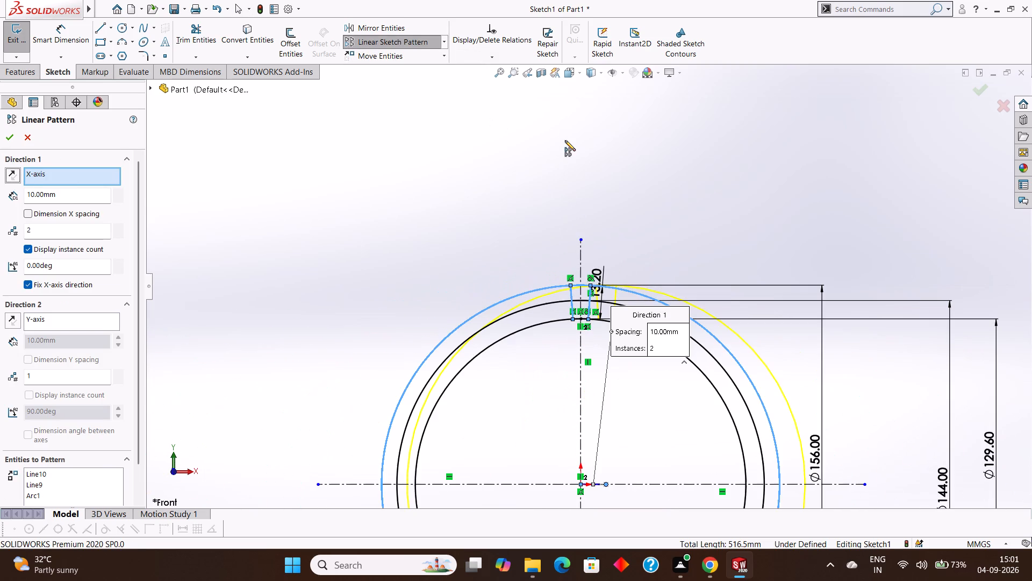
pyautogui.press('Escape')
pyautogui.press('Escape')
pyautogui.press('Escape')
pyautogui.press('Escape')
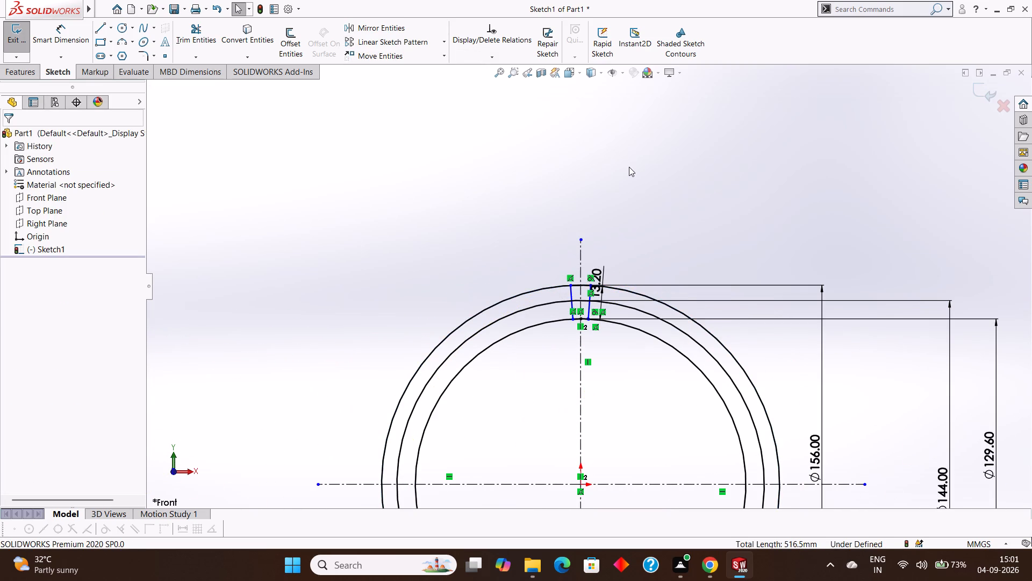
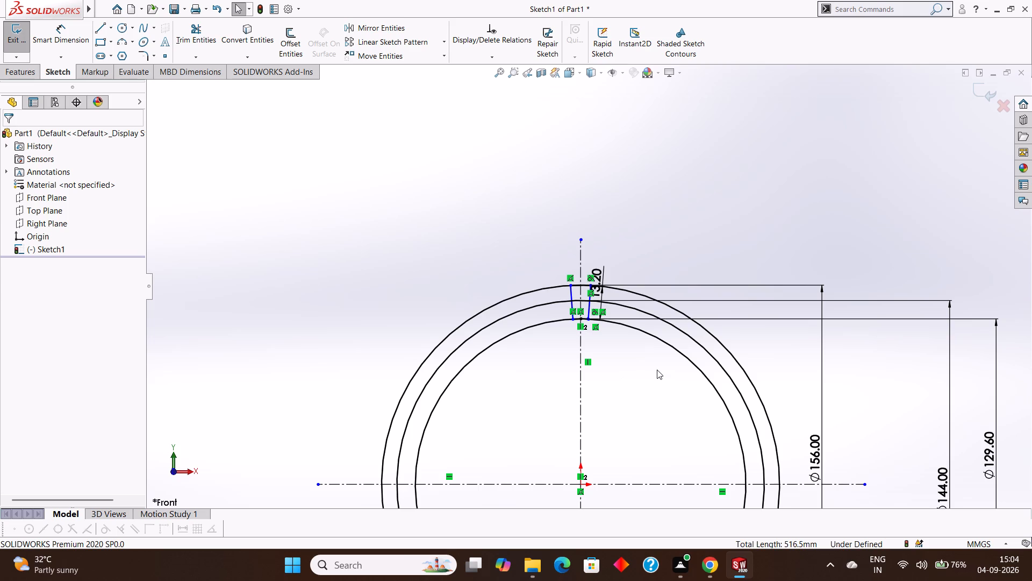
# Examine the tooth profile between the inner and outer circles and the overall ring sketch.
pyautogui.scroll(5, 665, 342)
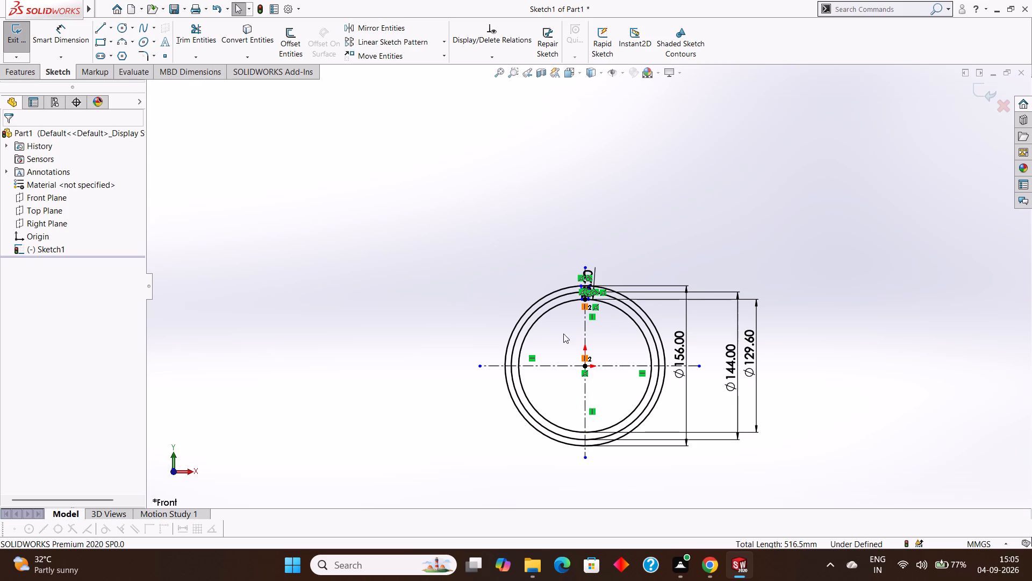
pyautogui.scroll(-9, 571, 285)
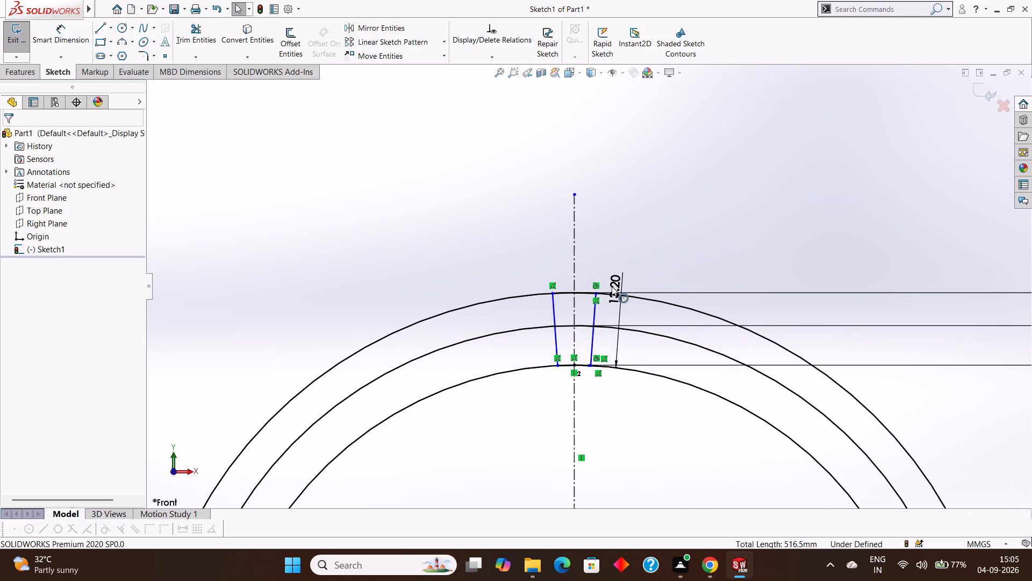
pyautogui.scroll(-4, 621, 300)
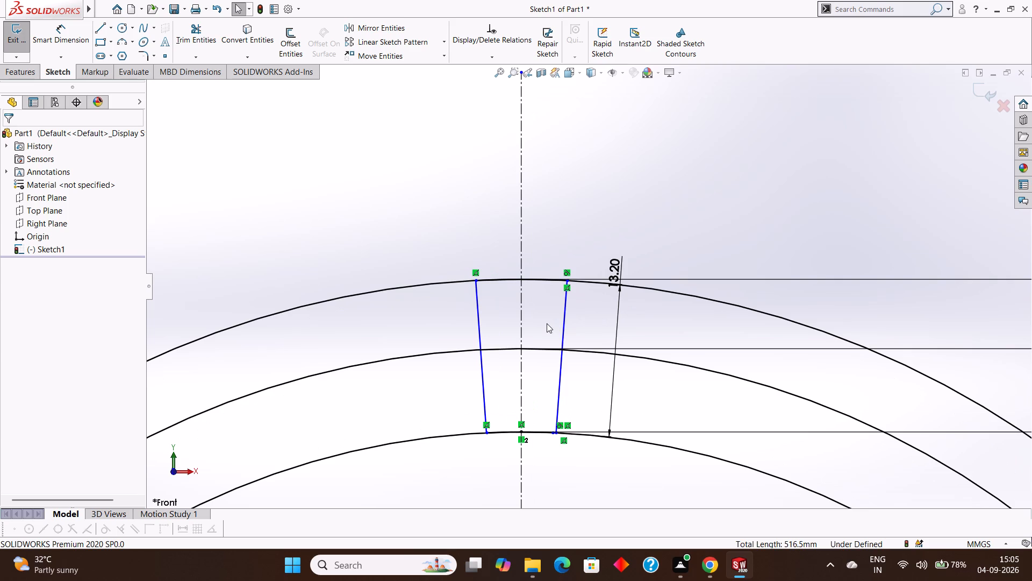
pyautogui.scroll(9, 619, 312)
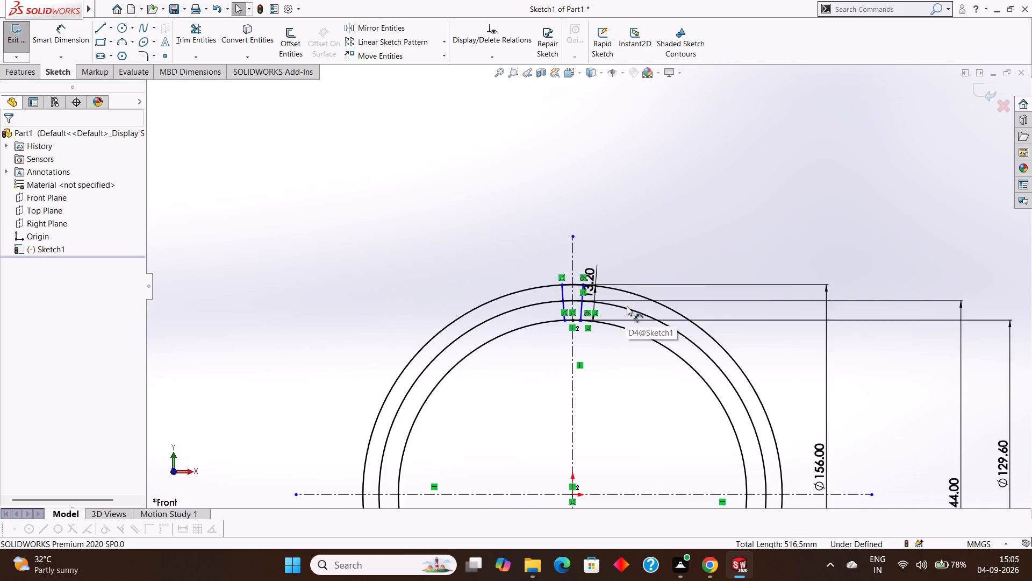
pyautogui.scroll(5, 627, 306)
pyautogui.scroll(-6, 617, 307)
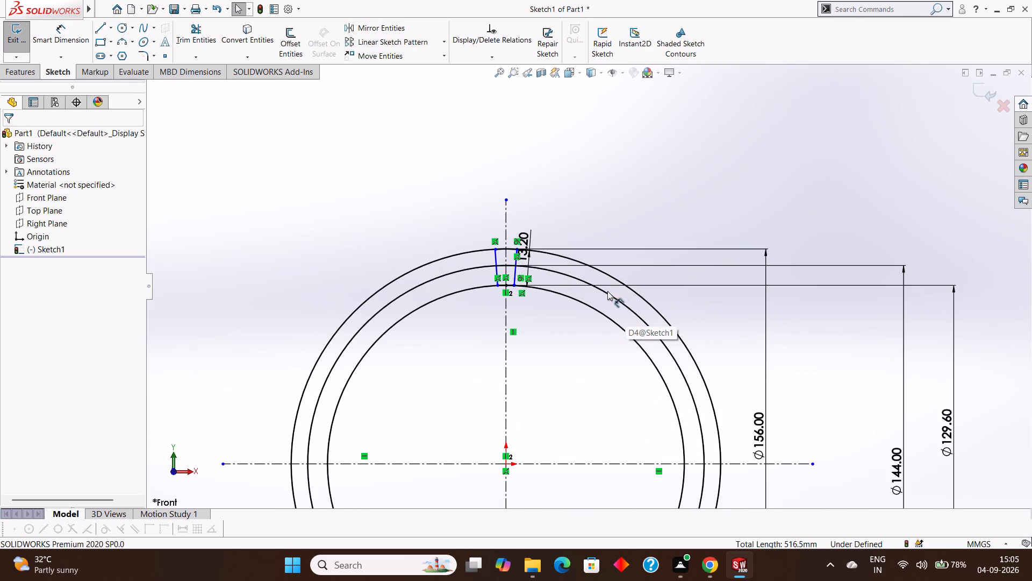
# Undo the whole tooth profile, including its arcs, slanted lines, base lines and length dimension.
pyautogui.press('Escape')
pyautogui.hotkey('ctrl', 'z')
pyautogui.hotkey('ctrl', 'z')
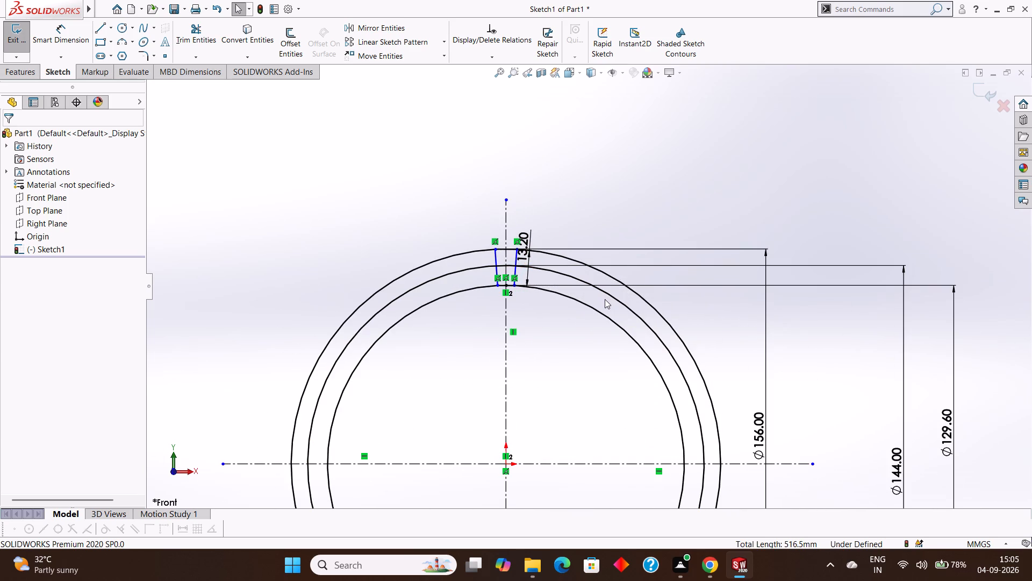
pyautogui.hotkey('ctrl', 'z')
pyautogui.hotkey('ctrl', 'z')
pyautogui.hotkey('ctrl', 'z')
pyautogui.hotkey('ctrl', 'z')
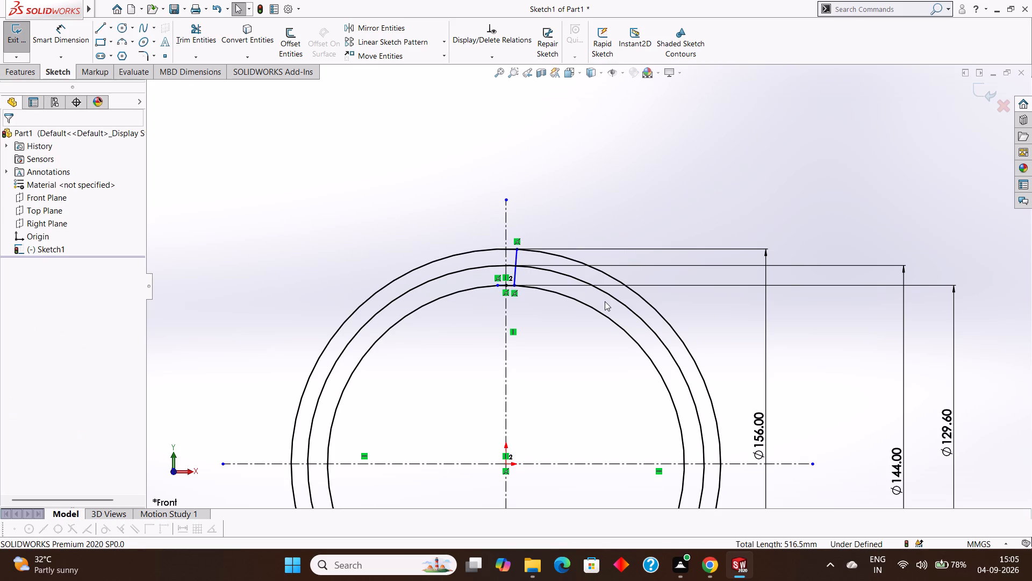
pyautogui.hotkey('ctrl', 'z')
pyautogui.hotkey('ctrl', 'z')
pyautogui.hotkey('ctrl', 'z')
pyautogui.hotkey('ctrl', 'z')
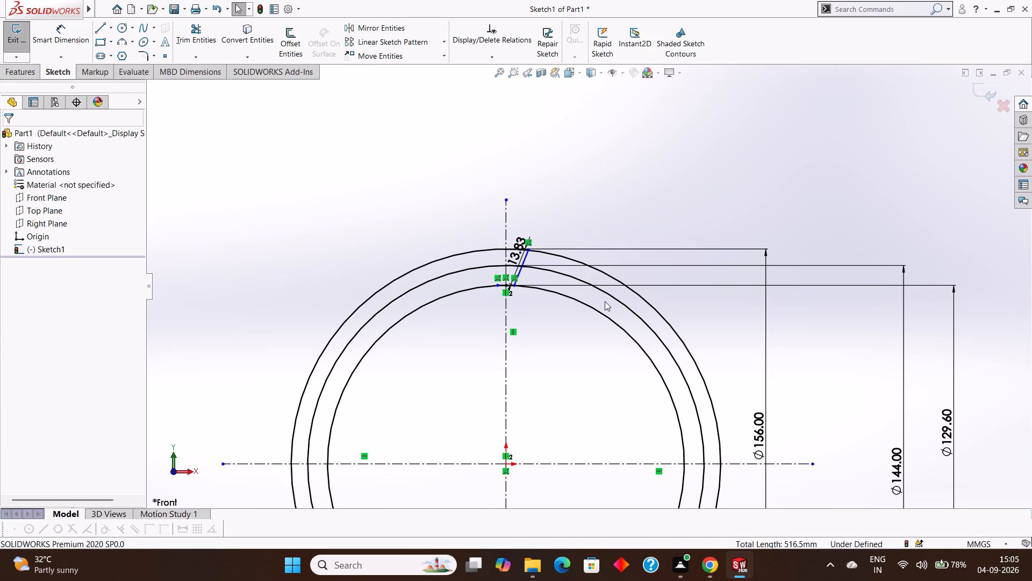
pyautogui.hotkey('ctrl', 'z')
pyautogui.hotkey('ctrl', 'z')
pyautogui.hotkey('ctrl', 'z')
pyautogui.hotkey('ctrl', 'z')
pyautogui.hotkey('ctrl', 'z')
pyautogui.hotkey('ctrl', 'z')
pyautogui.hotkey('ctrl', 'z')
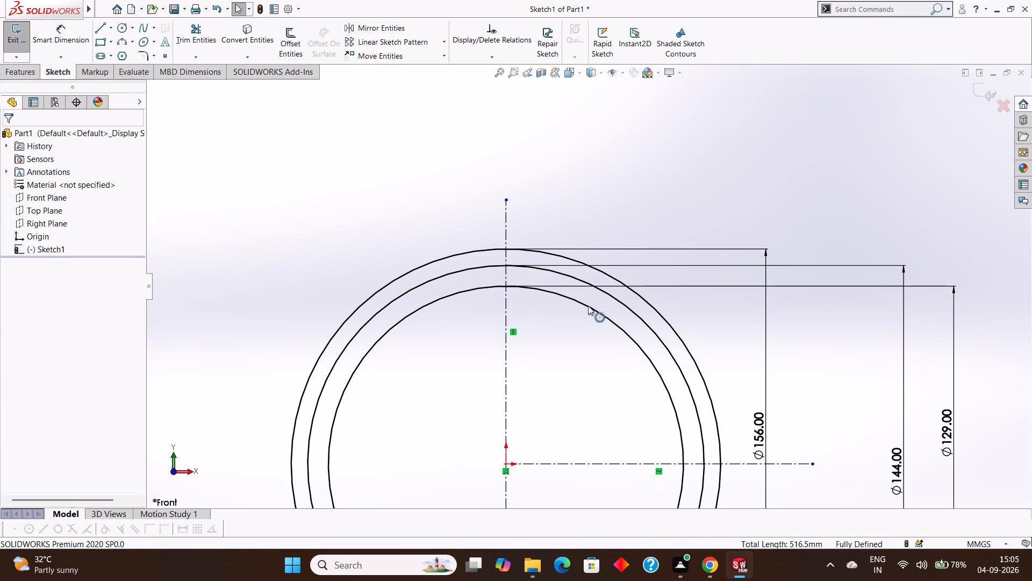
# Undo the remaining centerlines, the 144 mm circle and the second circle's diameter reduction.
pyautogui.hotkey('ctrl', 'z')
pyautogui.hotkey('ctrl', 'z')
pyautogui.hotkey('ctrl', 'z')
pyautogui.hotkey('ctrl', 'z')
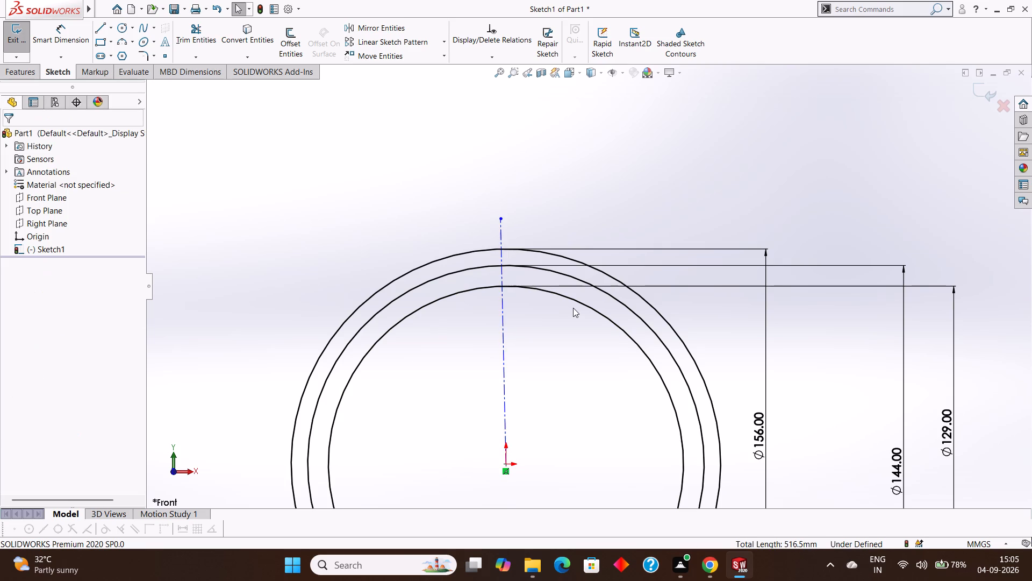
pyautogui.hotkey('ctrl', 'z')
pyautogui.hotkey('ctrl', 'z')
pyautogui.hotkey('ctrl', 'z')
pyautogui.hotkey('ctrl', 'z')
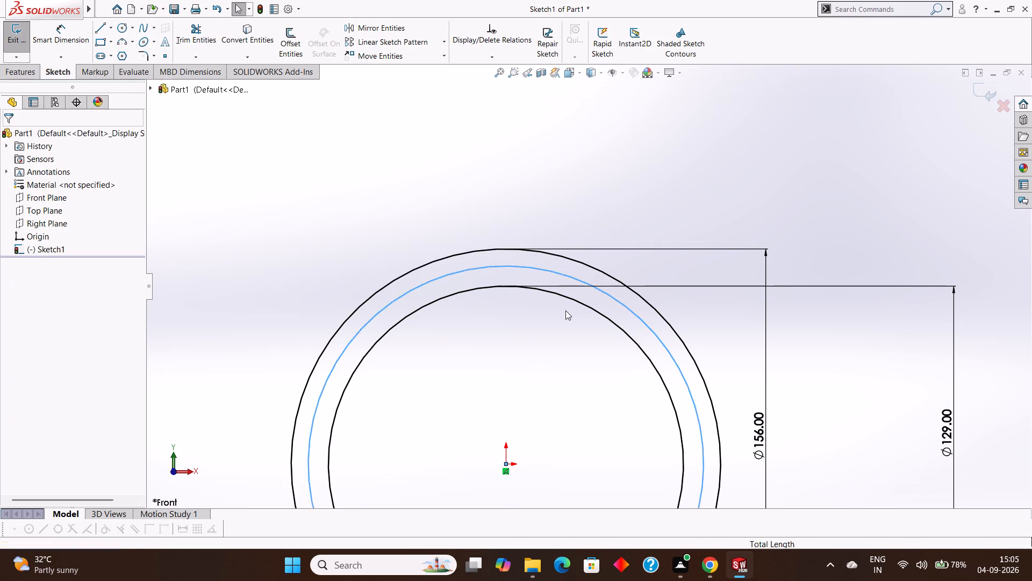
pyautogui.hotkey('ctrl', 'z')
# Examine the two remaining concentric circles and their diameter dimensions.
pyautogui.scroll(6, 565, 311)
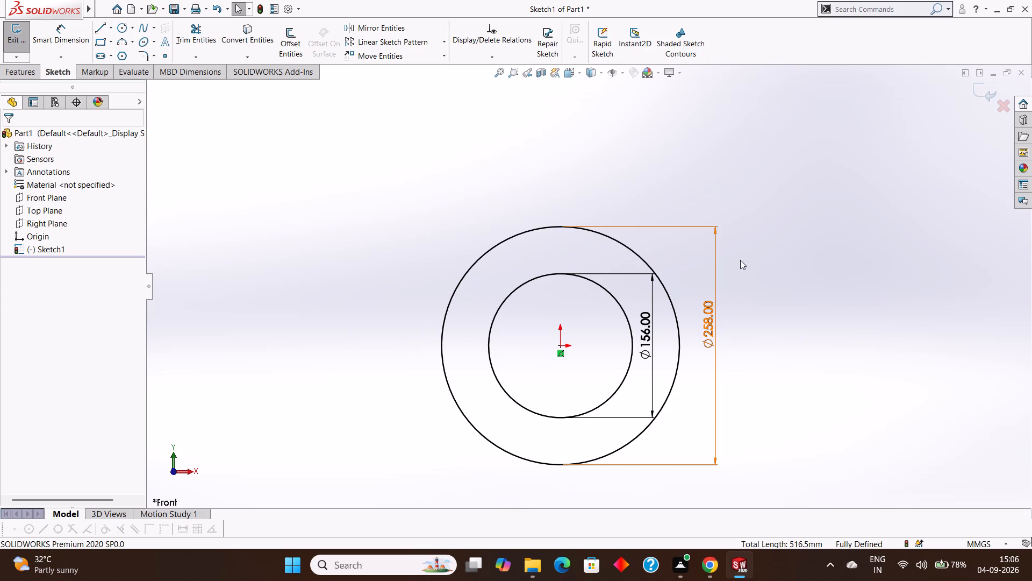
pyautogui.scroll(-3, 635, 308)
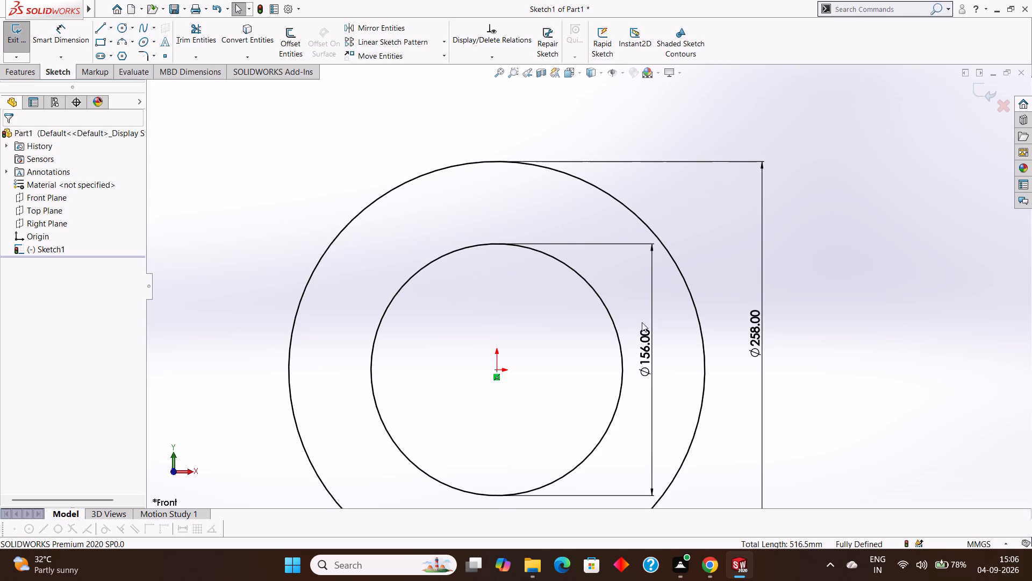
pyautogui.scroll(-1, 589, 291)
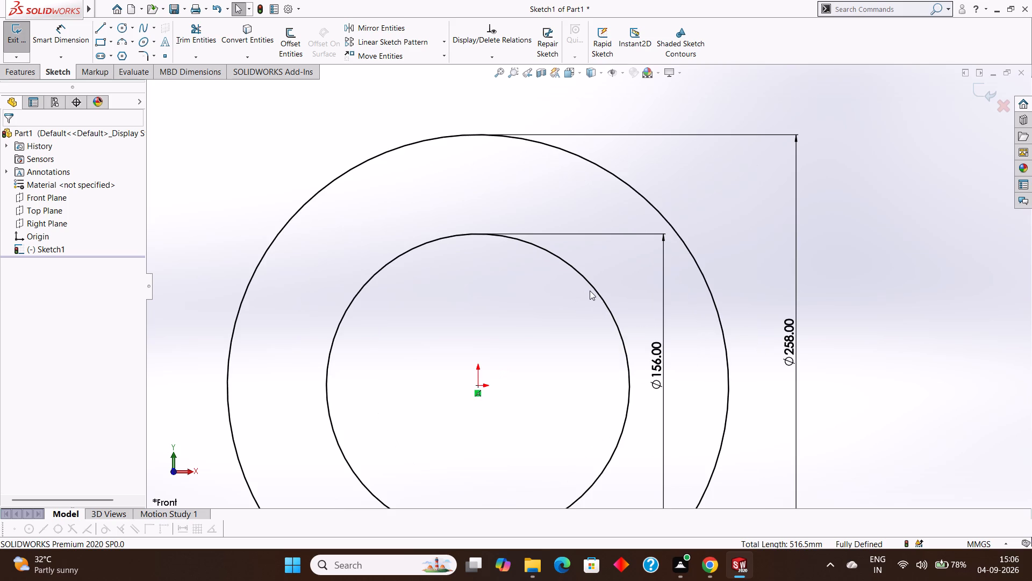
pyautogui.scroll(4, 590, 290)
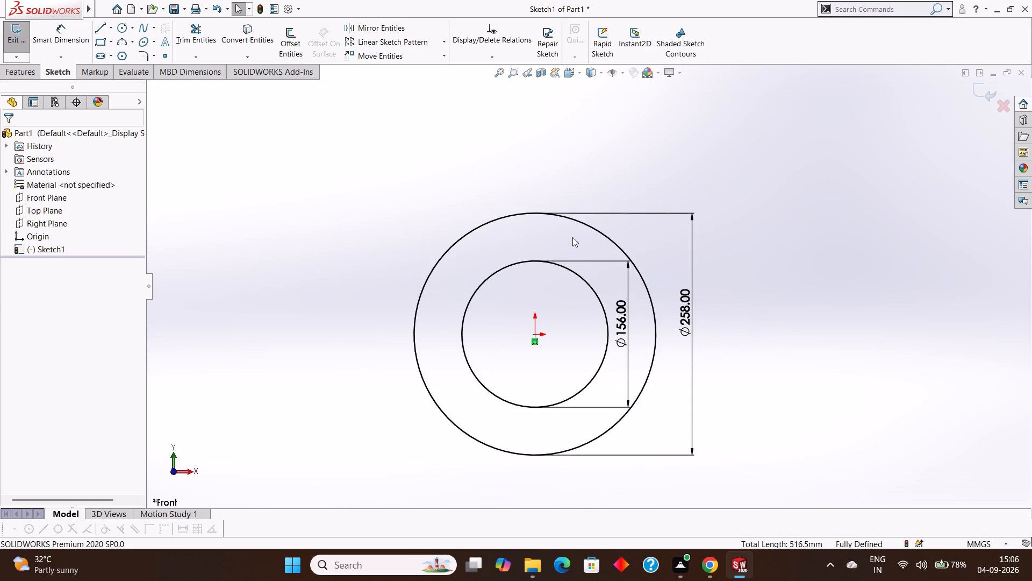
pyautogui.scroll(-2, 548, 214)
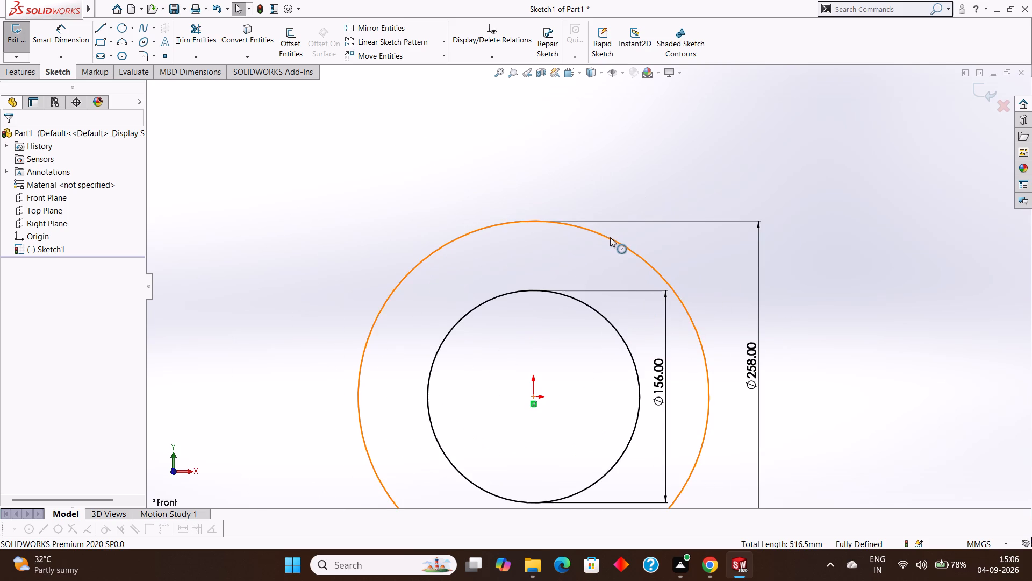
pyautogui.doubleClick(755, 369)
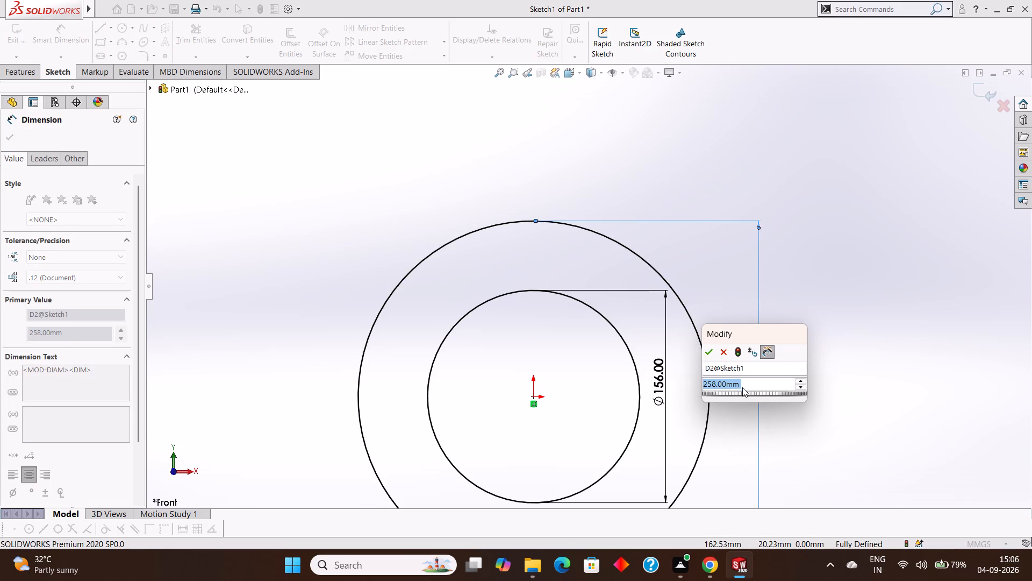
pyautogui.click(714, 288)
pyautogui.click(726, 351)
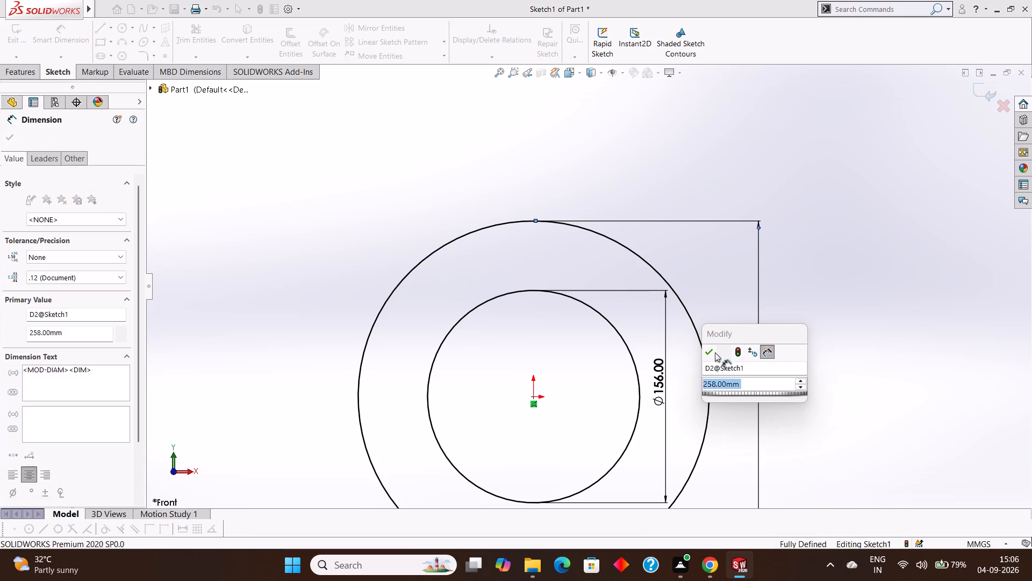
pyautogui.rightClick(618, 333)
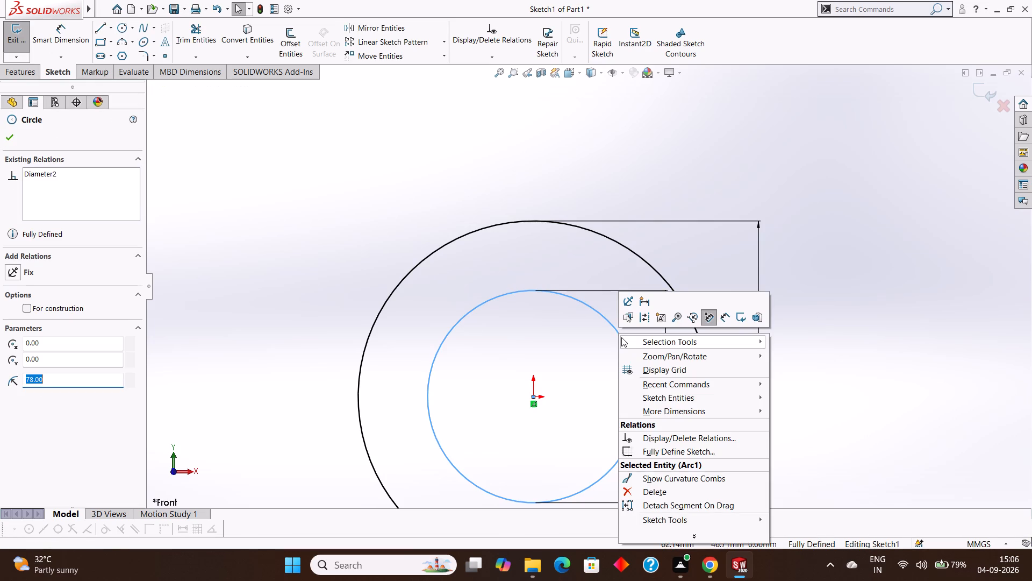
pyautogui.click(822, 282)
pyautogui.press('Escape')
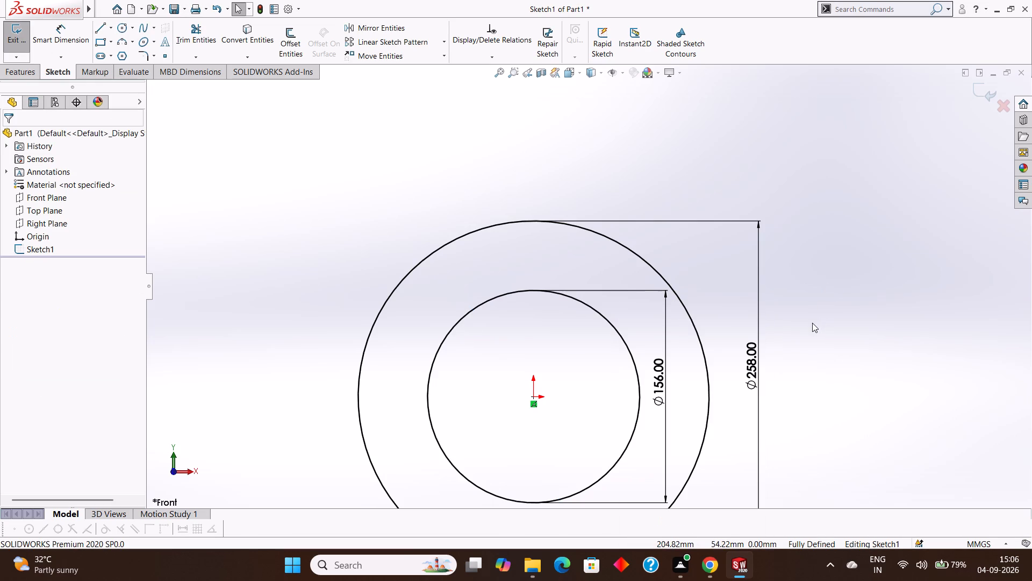
# Undo the 258 mm circle and the last diameter change of the remaining circle.
pyautogui.hotkey('ctrl', 'z')
pyautogui.hotkey('ctrl', 'z')
pyautogui.hotkey('ctrl', 'z')
pyautogui.hotkey('ctrl', 'z')
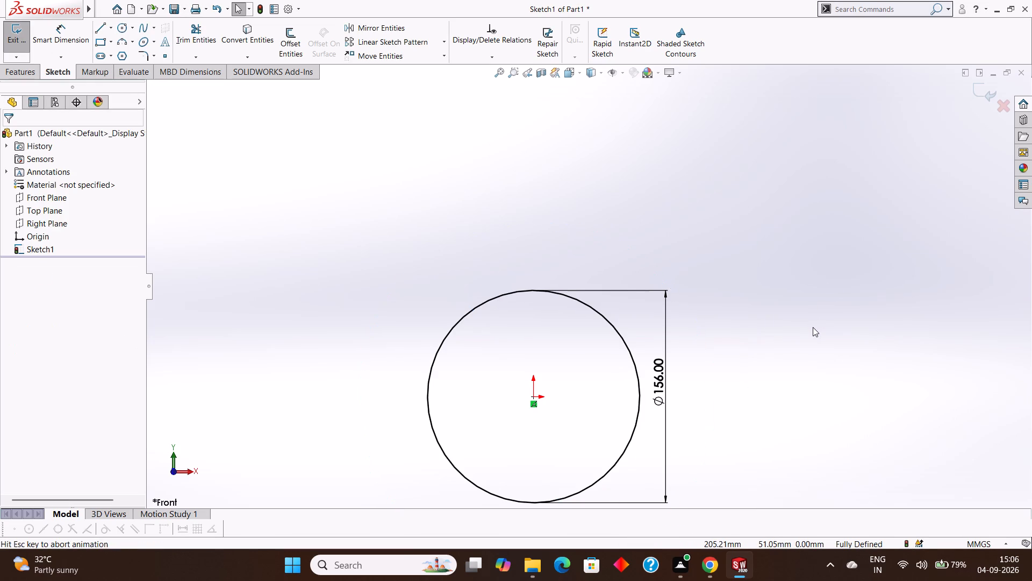
# Set the remaining circle's diameter to 156 mm.
pyautogui.scroll(3, 645, 251)
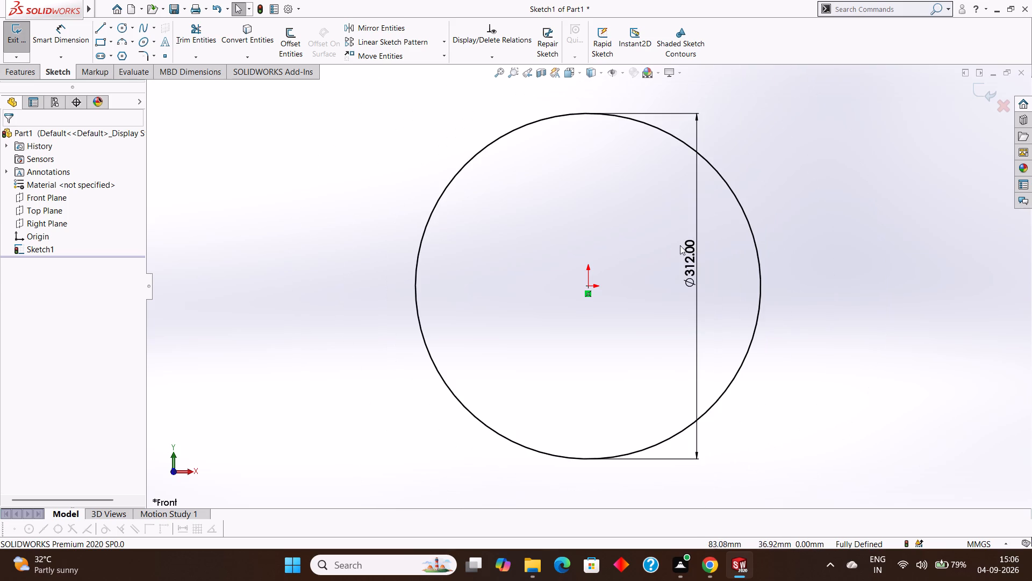
pyautogui.doubleClick(686, 255)
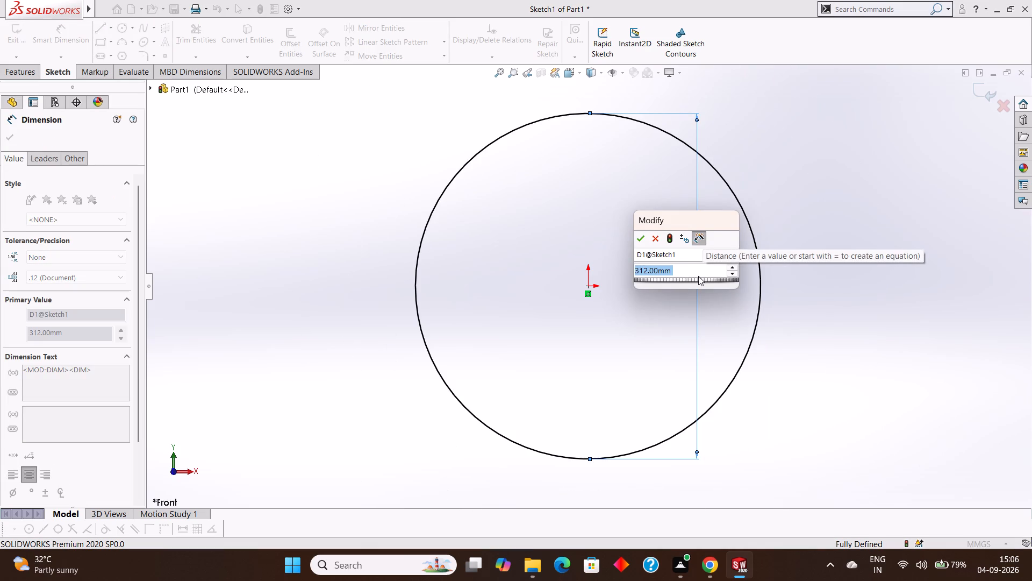
pyautogui.write('156')
pyautogui.press('Return')
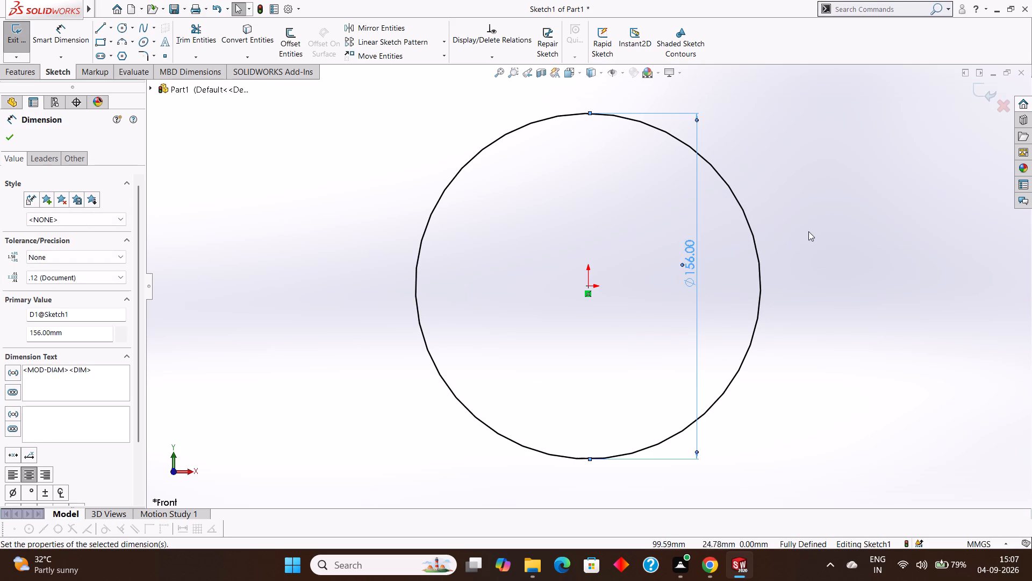
pyautogui.click(808, 231)
# Extrude the circle as a blind boss 71 mm deep from the sketch plane.
pyautogui.click(21, 74)
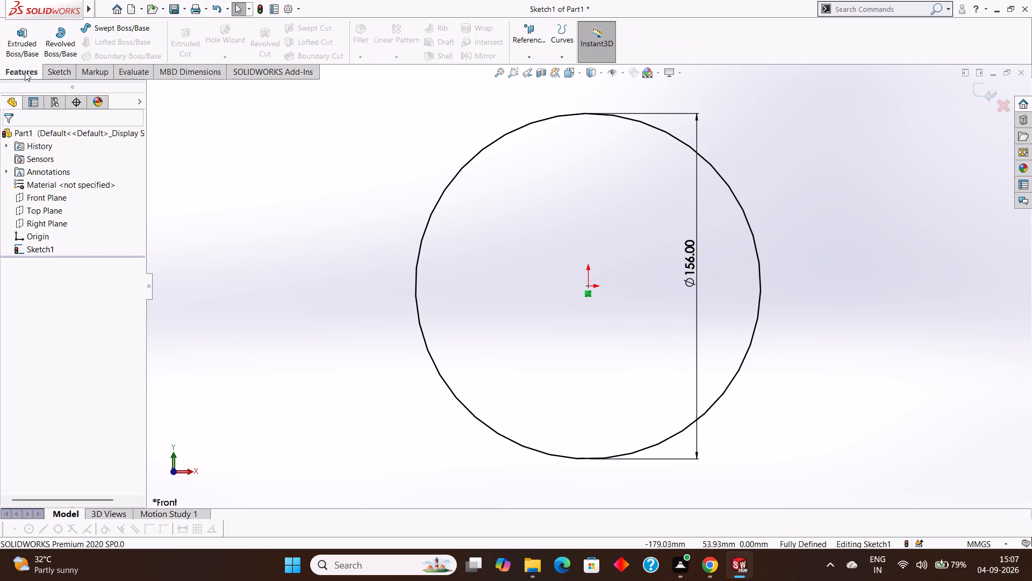
pyautogui.click(28, 45)
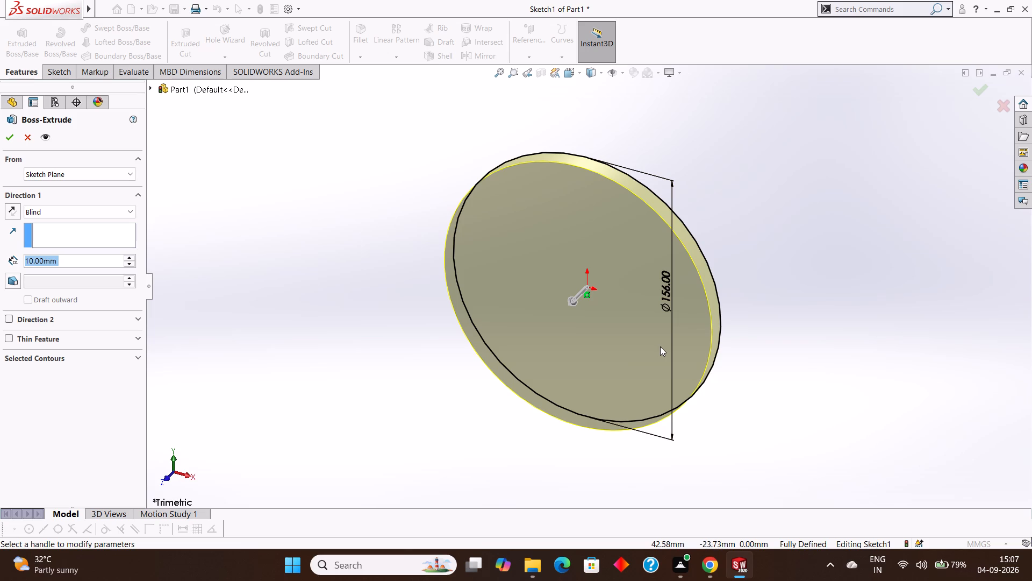
pyautogui.write('71')
pyautogui.press('Return')
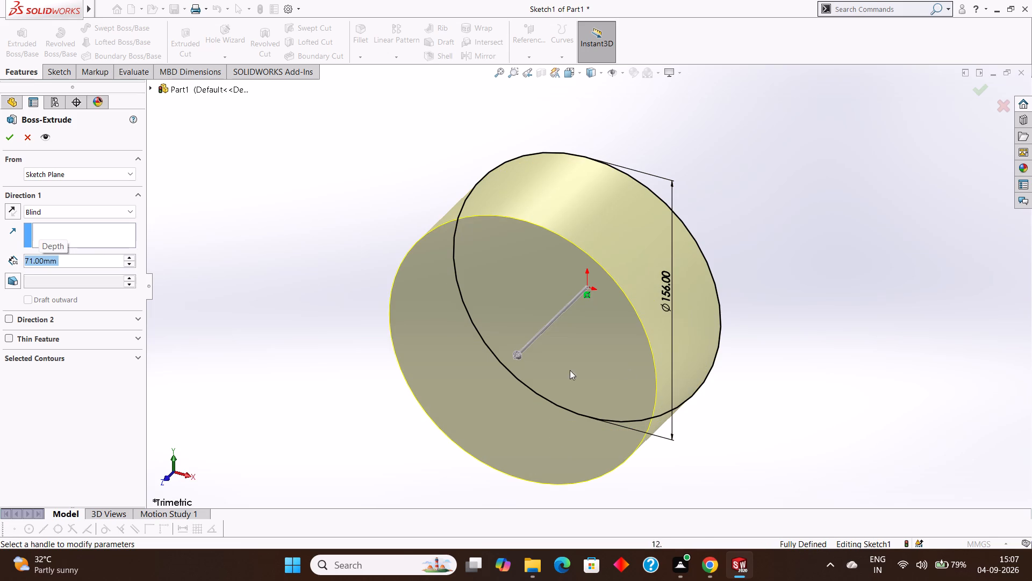
pyautogui.click(5, 140)
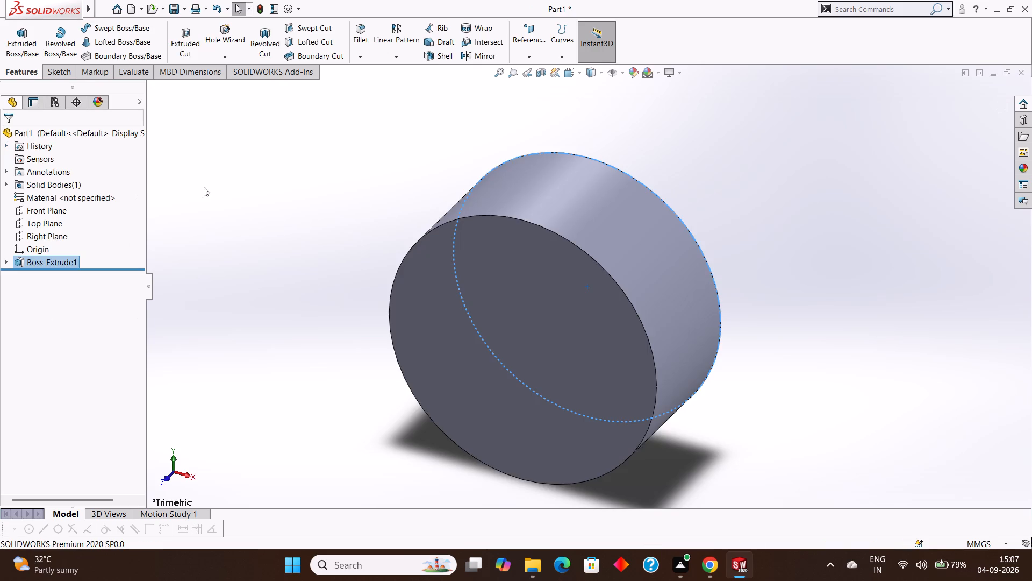
pyautogui.click(747, 228)
# Sketch a circle of 41 mm radius on the cylinder's front face, centred on the origin.
pyautogui.scroll(1, 743, 254)
pyautogui.moveTo(744, 254); pyautogui.dragTo(775, 189, button='middle')
pyautogui.scroll(1, 775, 189)
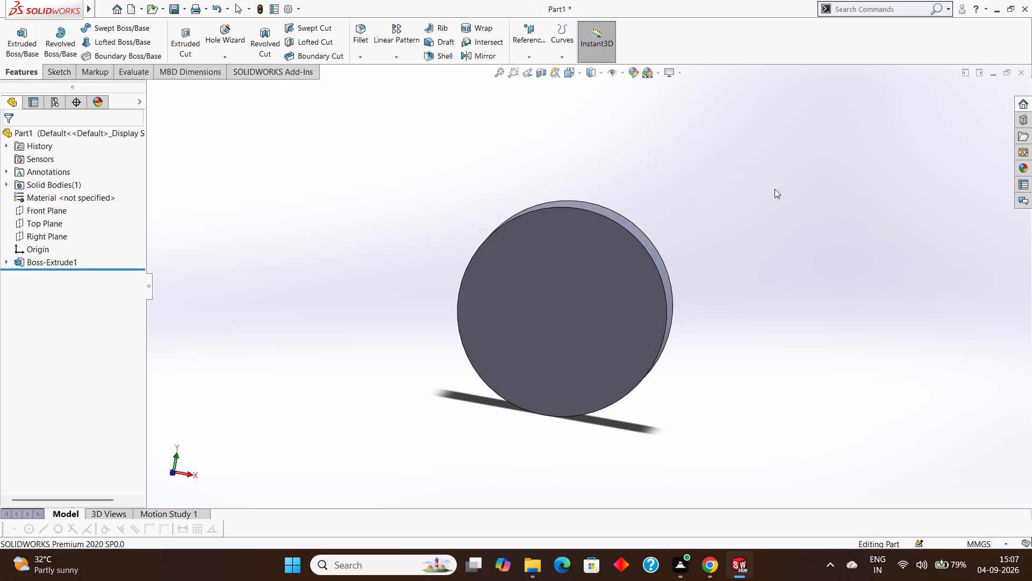
pyautogui.click(578, 309)
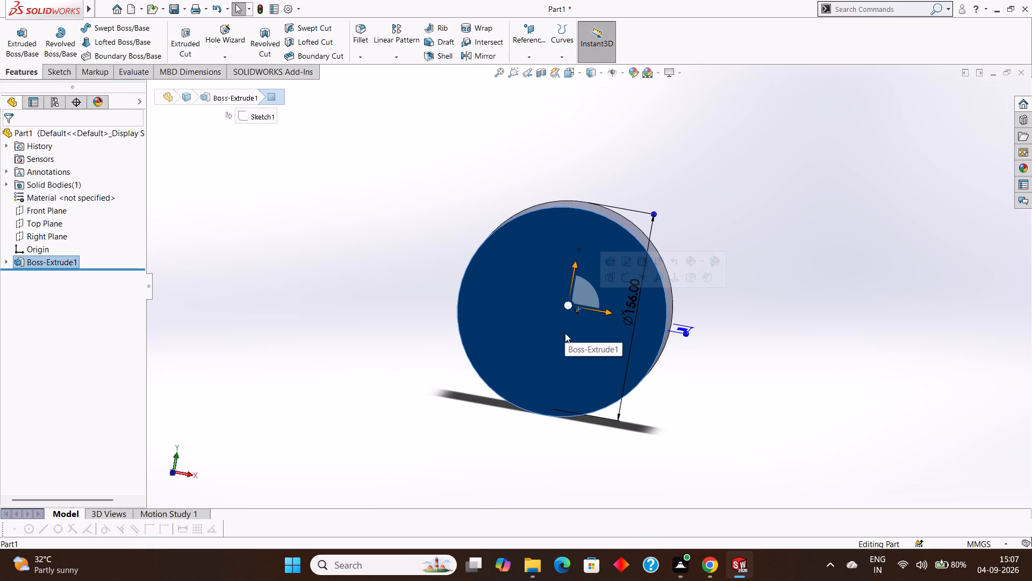
pyautogui.hotkey('ctrl', '8')
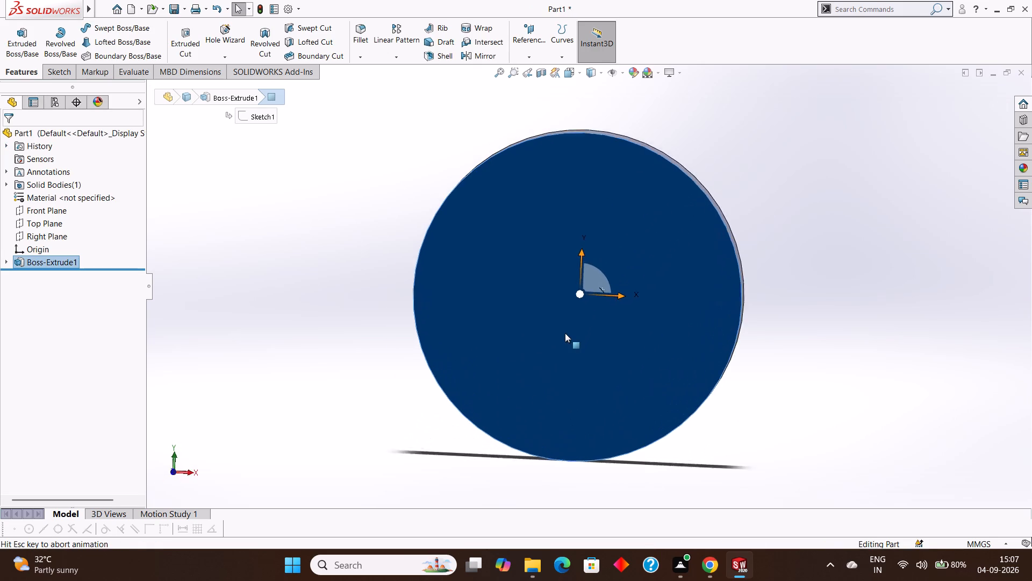
pyautogui.click(843, 274)
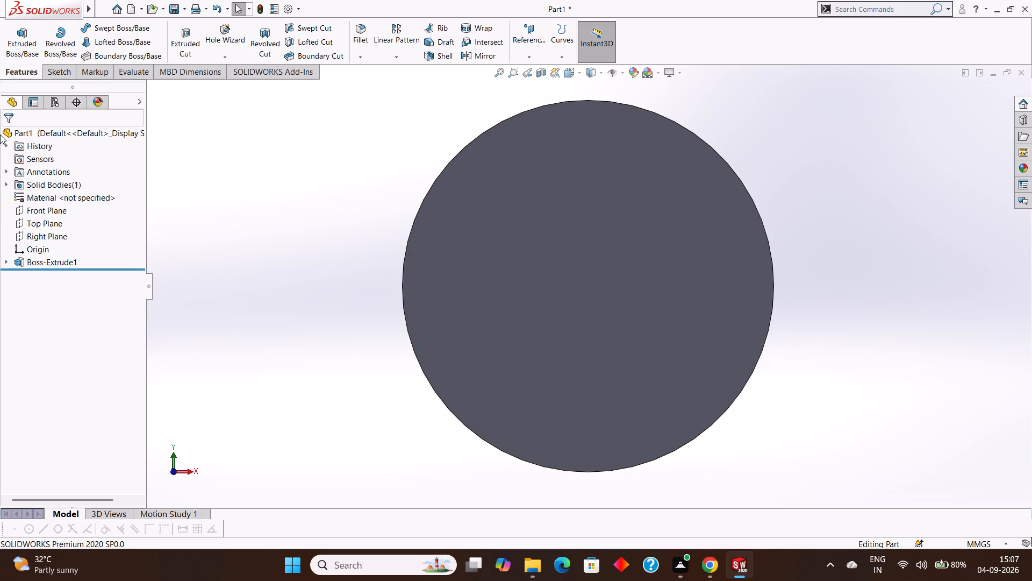
pyautogui.click(59, 70)
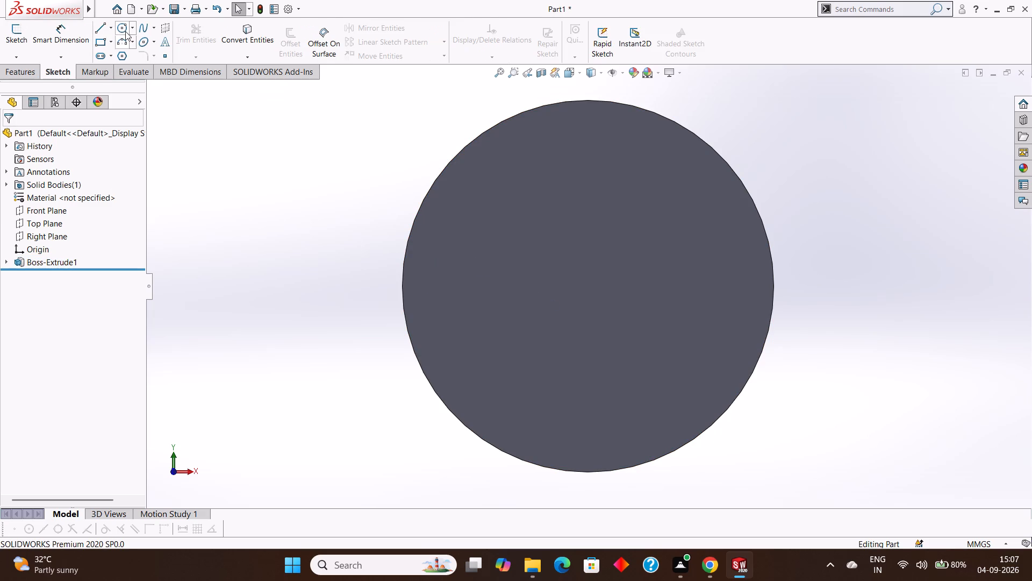
pyautogui.click(130, 28)
pyautogui.click(143, 38)
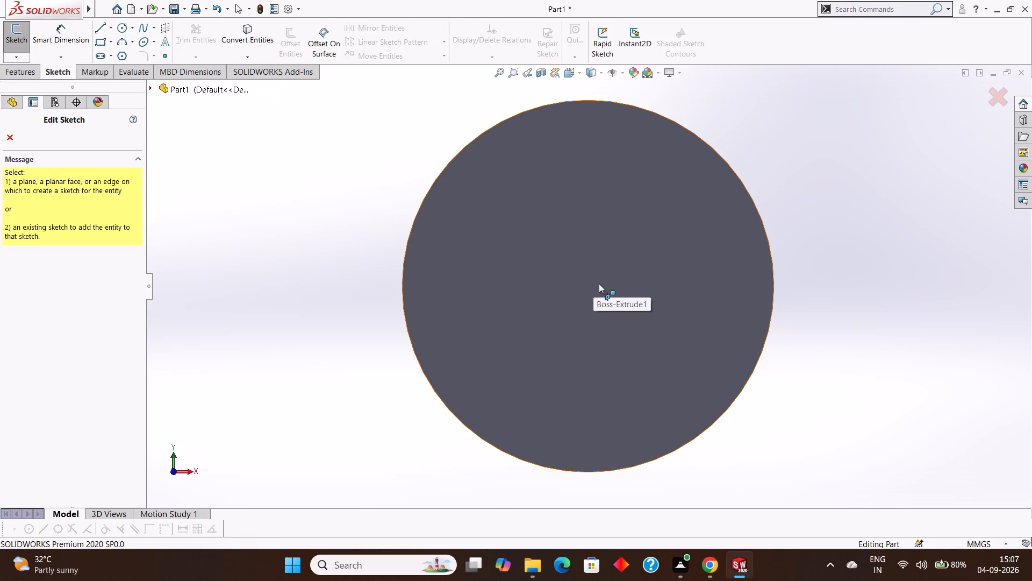
pyautogui.click(591, 279)
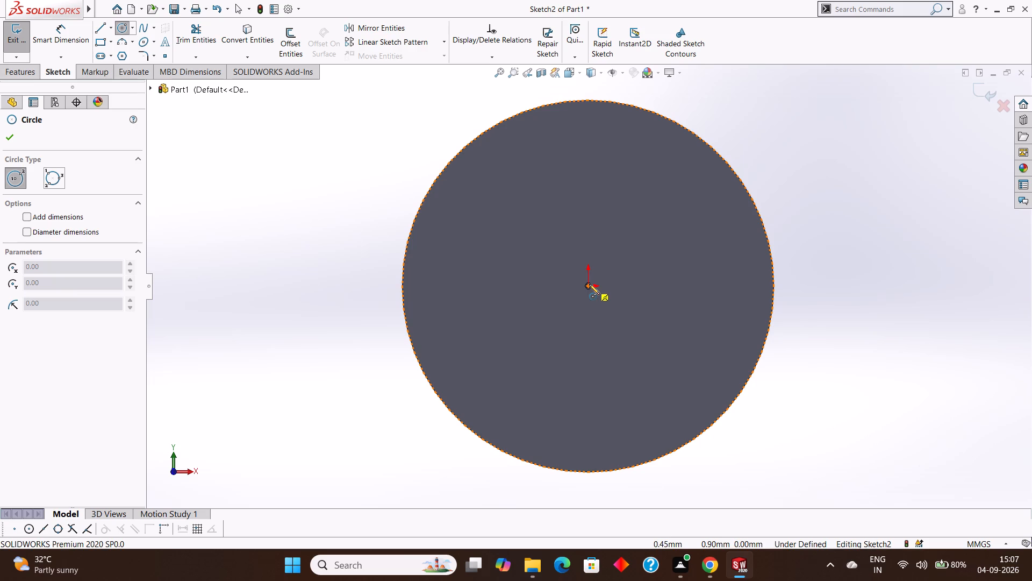
pyautogui.click(589, 284)
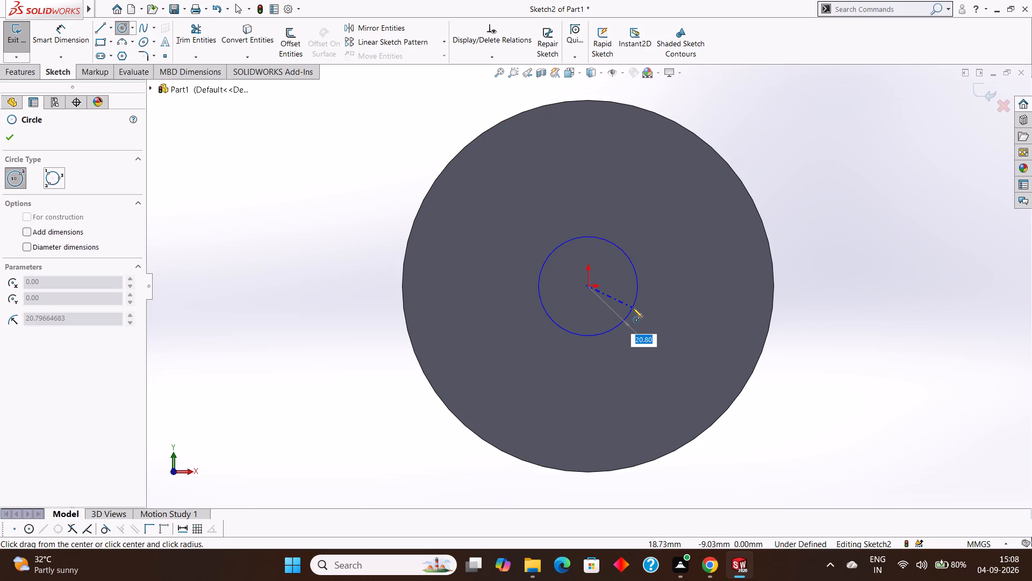
pyautogui.write('41')
pyautogui.press('Return')
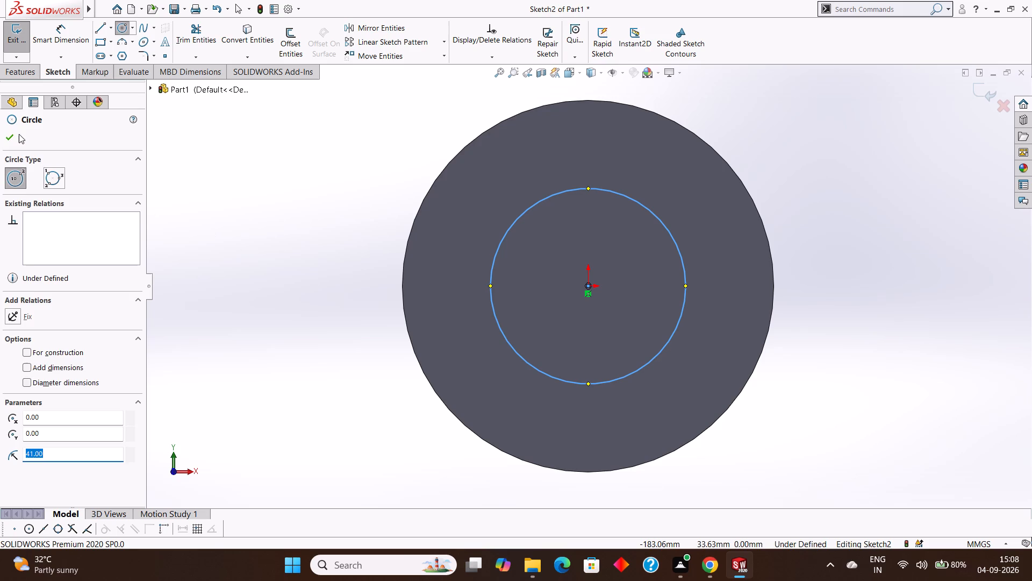
pyautogui.click(9, 137)
# Dimension the inner circle's diameter and set it to 42 mm.
pyautogui.click(48, 46)
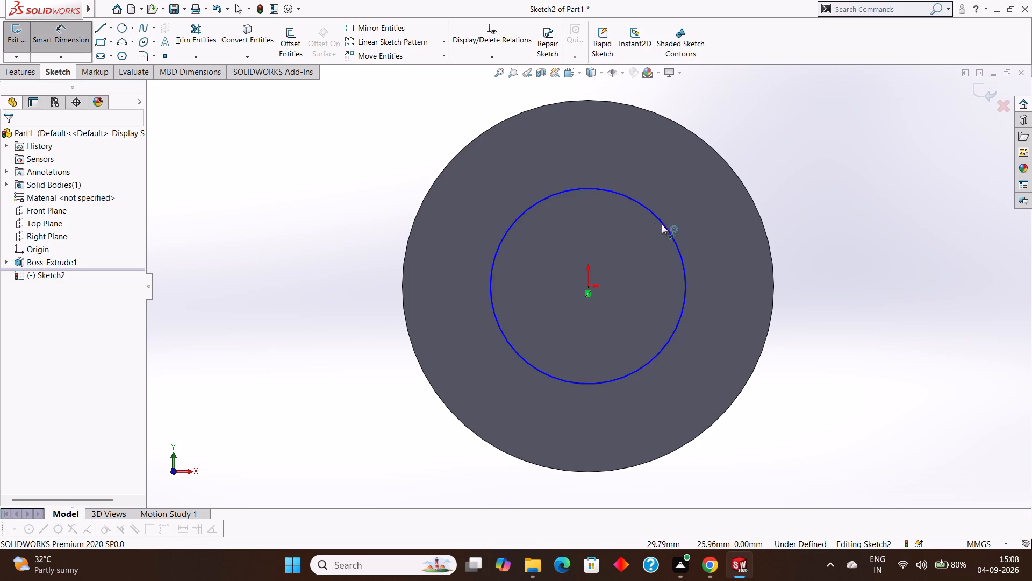
pyautogui.click(665, 225)
pyautogui.click(849, 284)
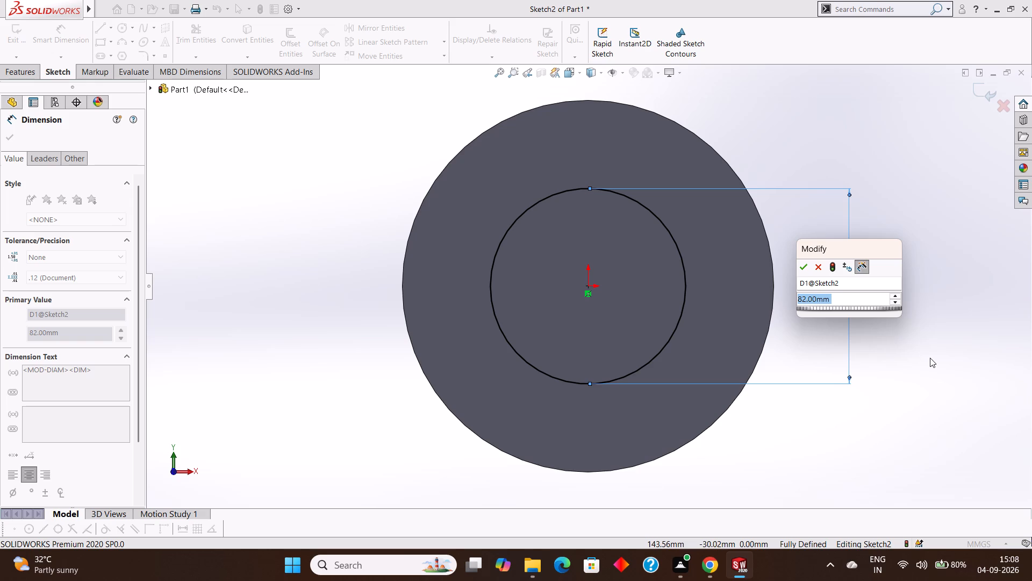
pyautogui.write('42')
pyautogui.press('Return')
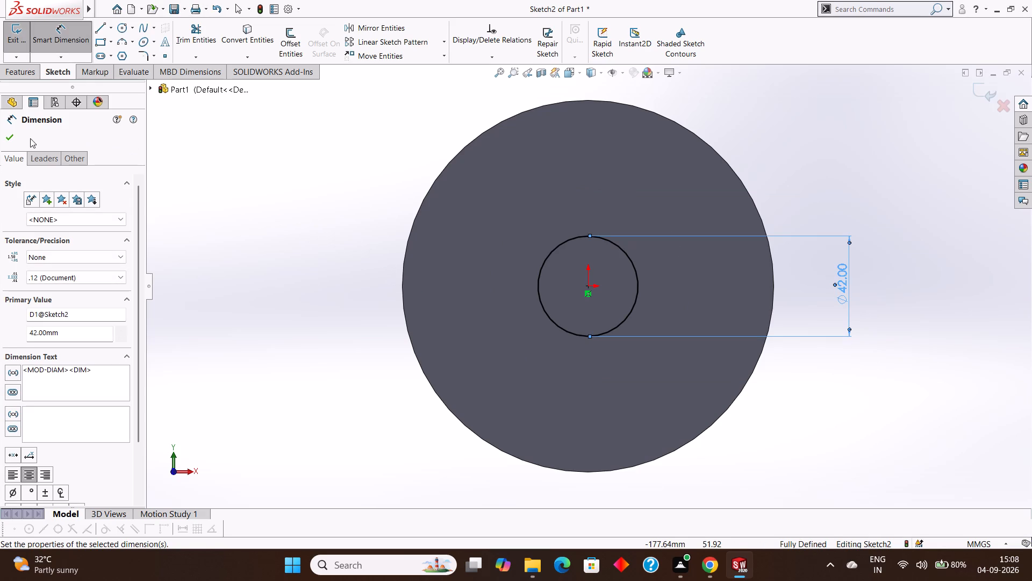
pyautogui.click(11, 138)
# Draw a vertical centerline from the origin up to the top point of the 42 mm circle.
pyautogui.scroll(-2, 622, 213)
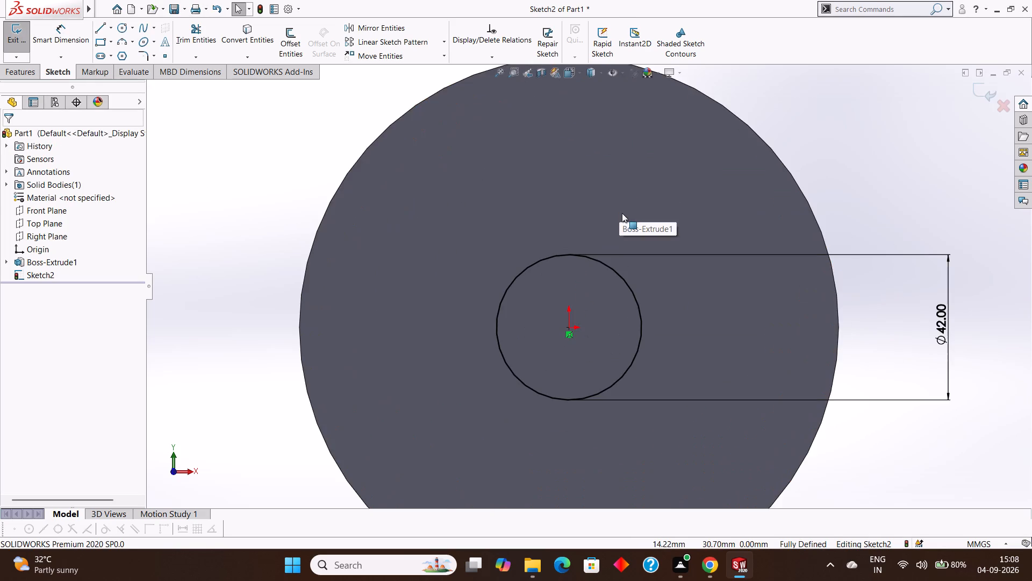
pyautogui.scroll(2, 622, 213)
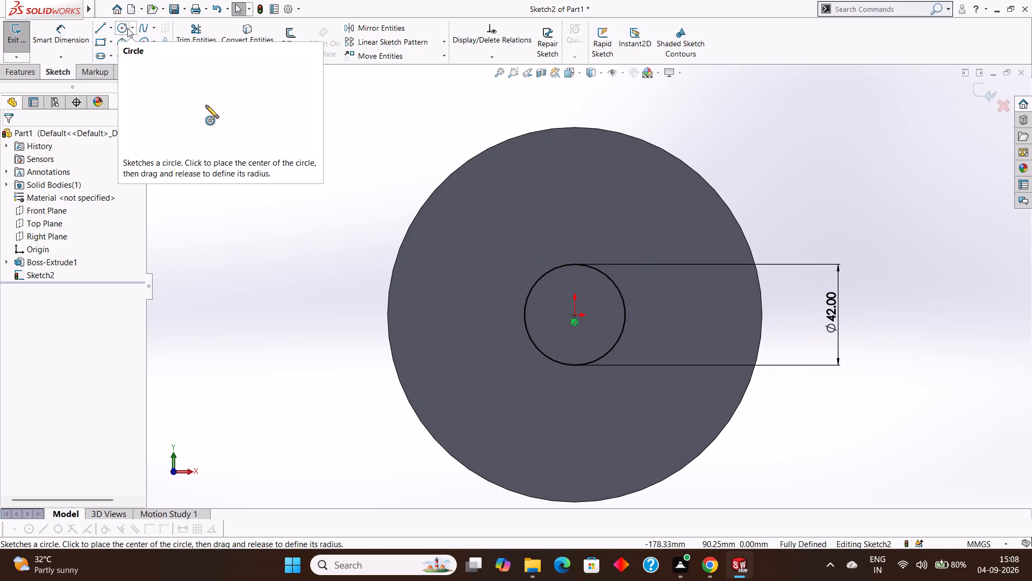
pyautogui.click(111, 28)
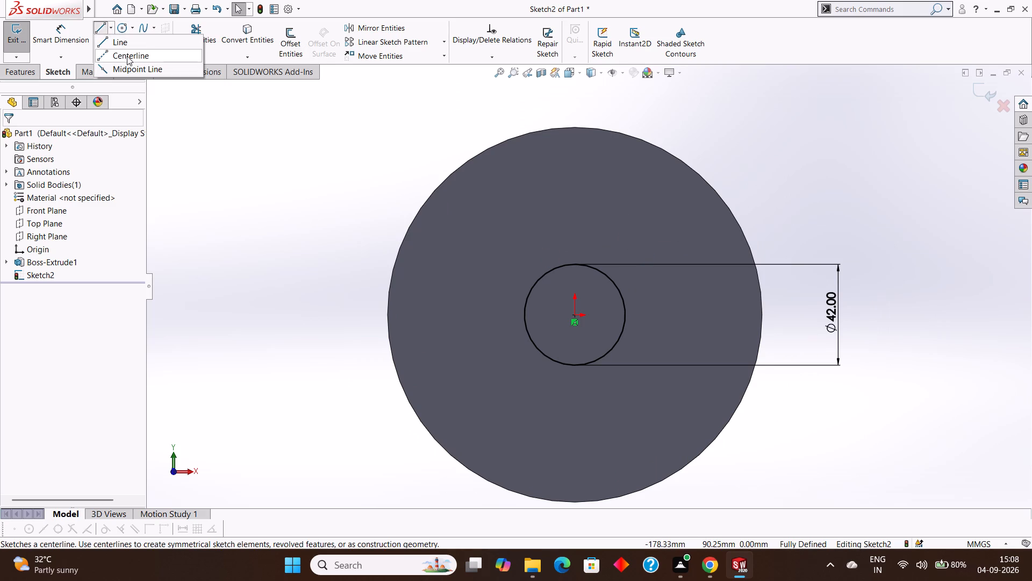
pyautogui.click(127, 56)
pyautogui.click(575, 313)
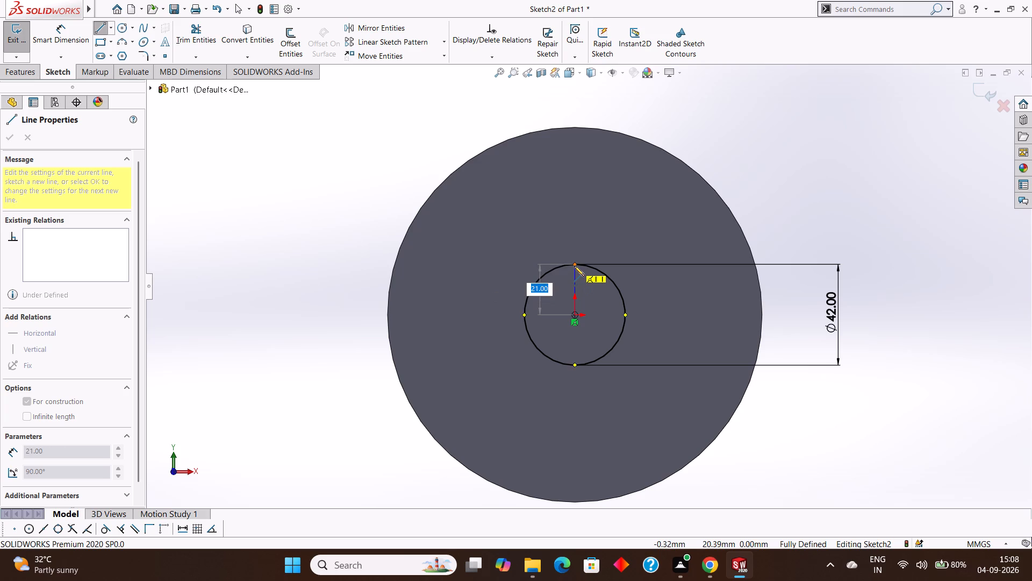
pyautogui.click(574, 266)
pyautogui.rightClick(575, 265)
pyautogui.click(601, 271)
# Sketch a center rectangle 12 mm wide and 6 mm high, centred on the centerline's upper end.
pyautogui.scroll(-3, 580, 259)
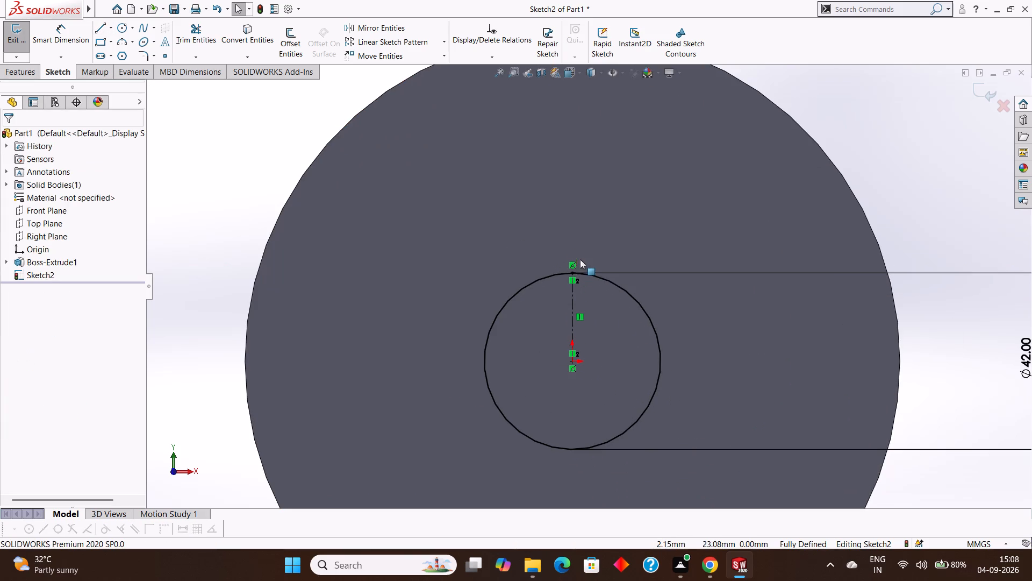
pyautogui.click(108, 42)
pyautogui.click(130, 69)
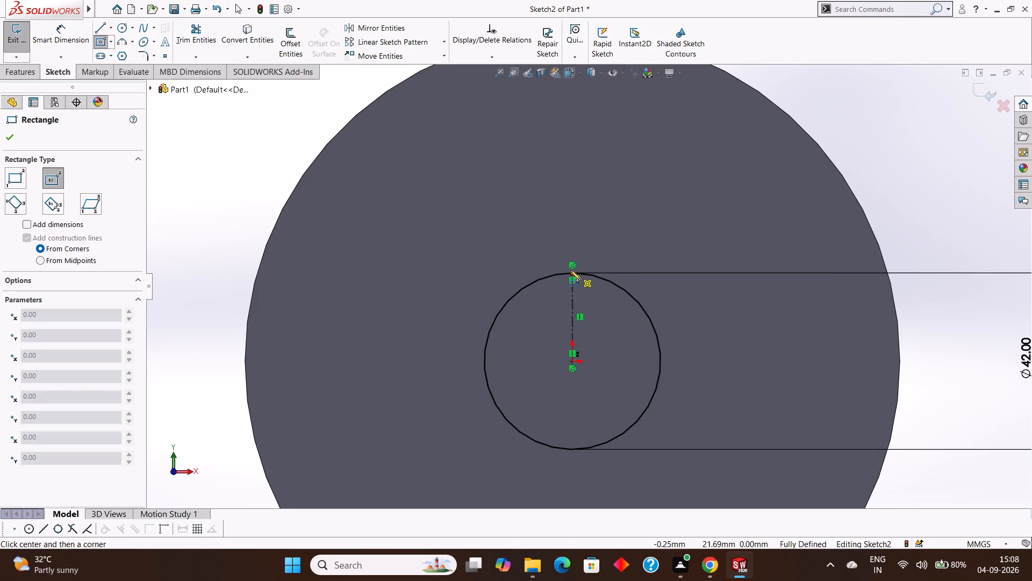
pyautogui.click(571, 272)
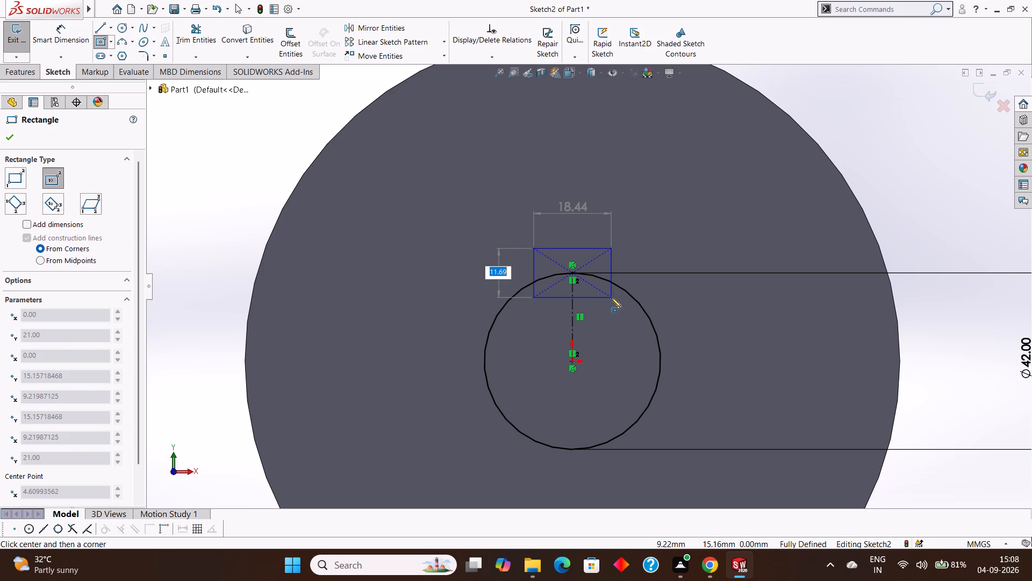
pyautogui.press('6')
pyautogui.press('Tab')
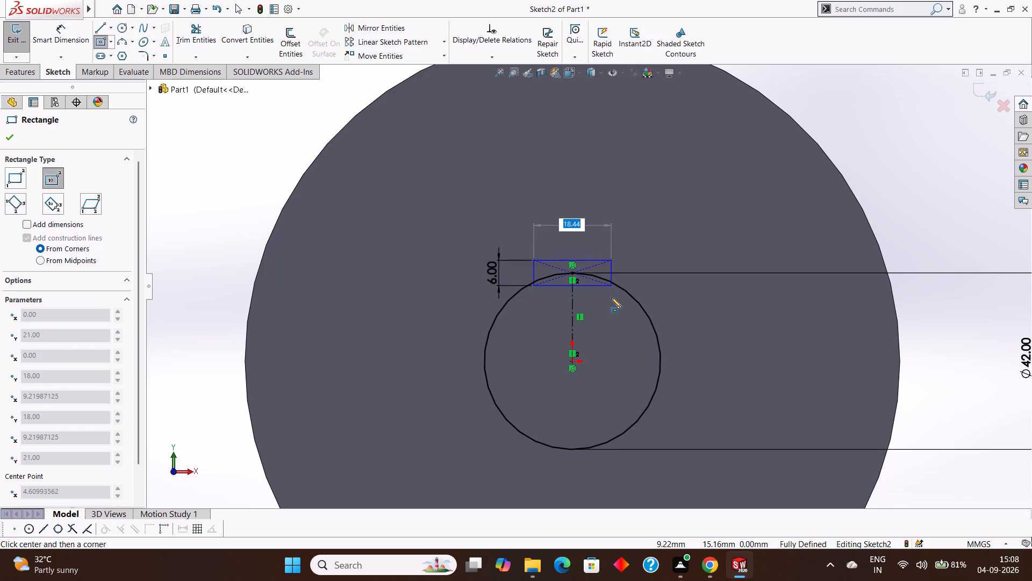
pyautogui.write('12')
pyautogui.press('Return')
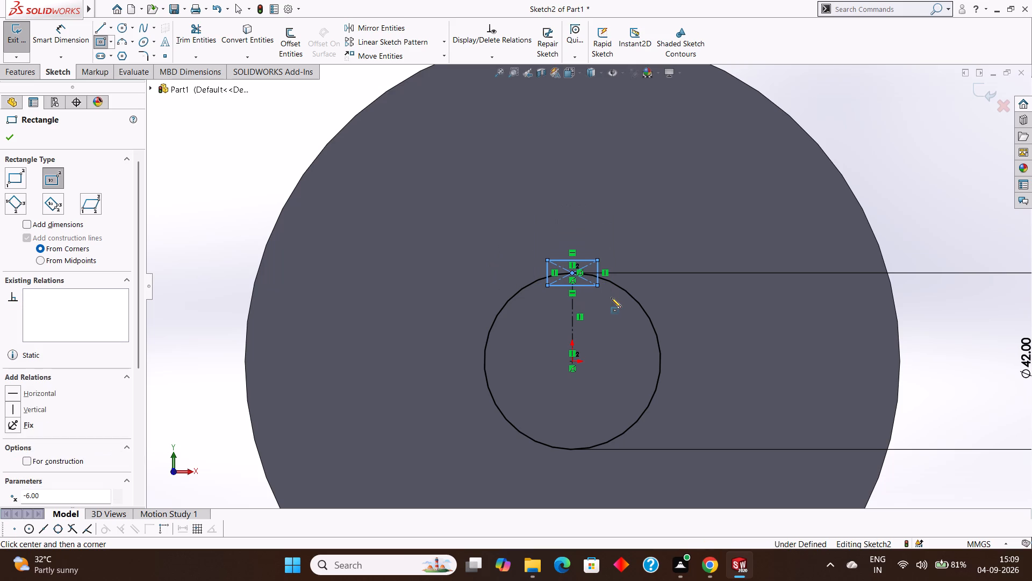
pyautogui.click(10, 138)
# Trim away the rectangle's bottom edge, the lower halves of its diagonals and its side ends inside the circle.
pyautogui.scroll(-3, 558, 260)
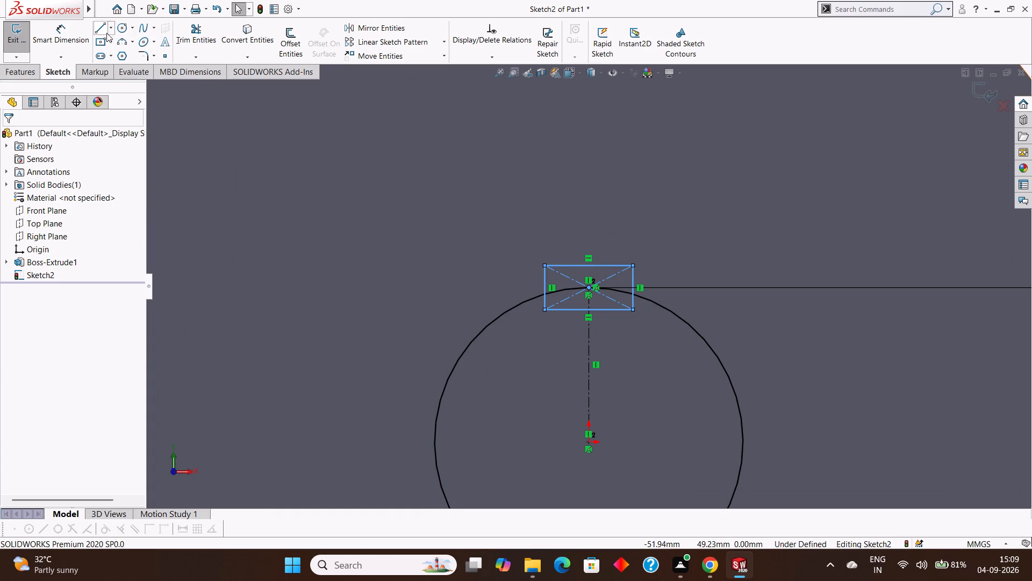
pyautogui.click(193, 32)
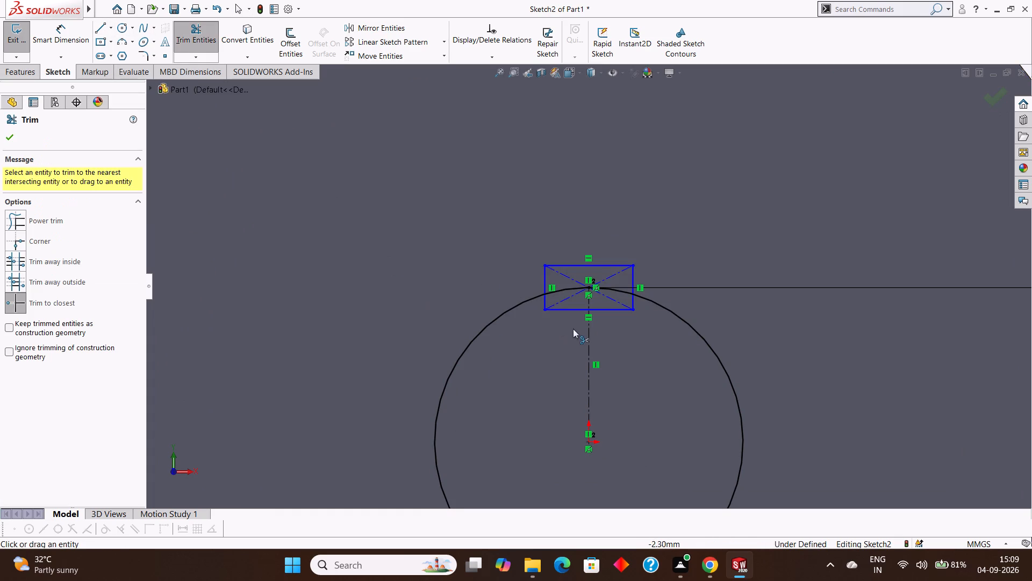
pyautogui.scroll(-1, 563, 313)
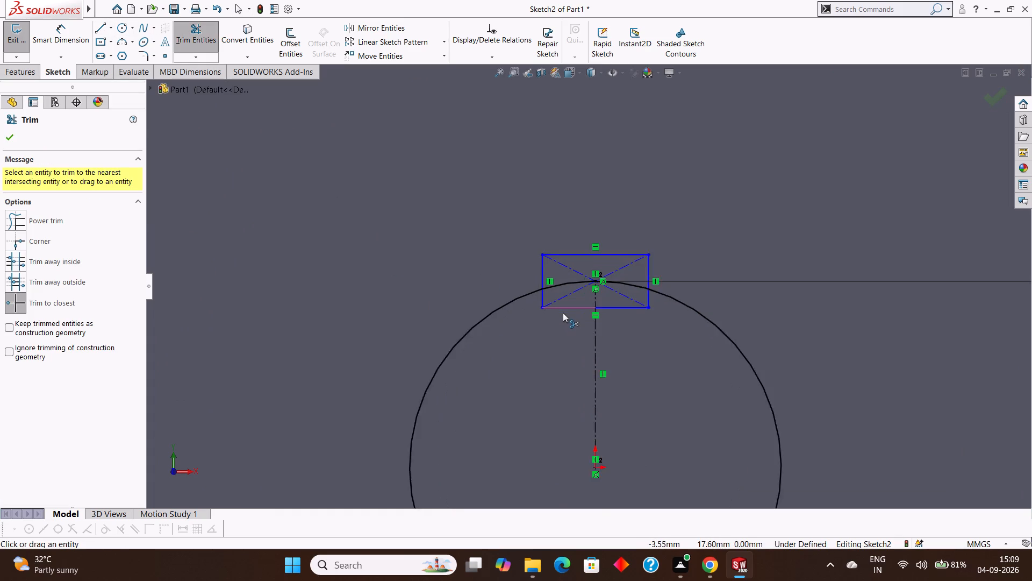
pyautogui.scroll(-1, 563, 313)
pyautogui.click(569, 306)
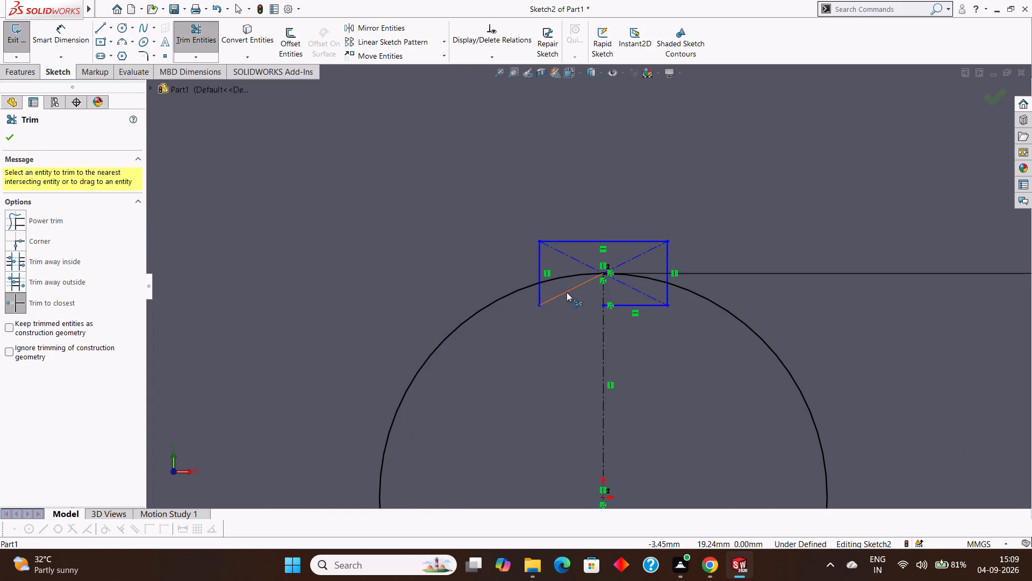
pyautogui.click(567, 292)
pyautogui.click(626, 305)
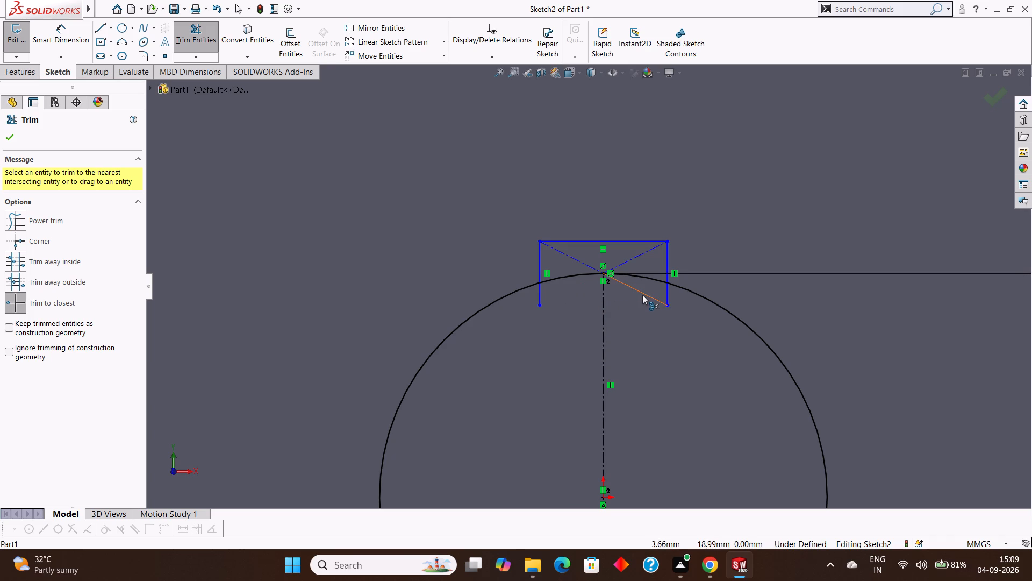
pyautogui.click(642, 295)
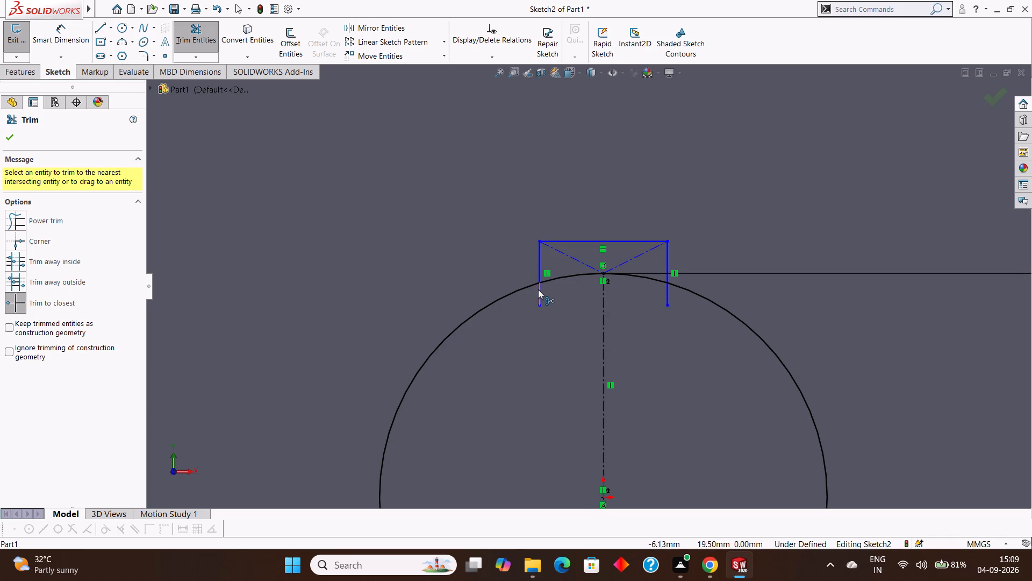
pyautogui.click(538, 289)
pyautogui.click(667, 293)
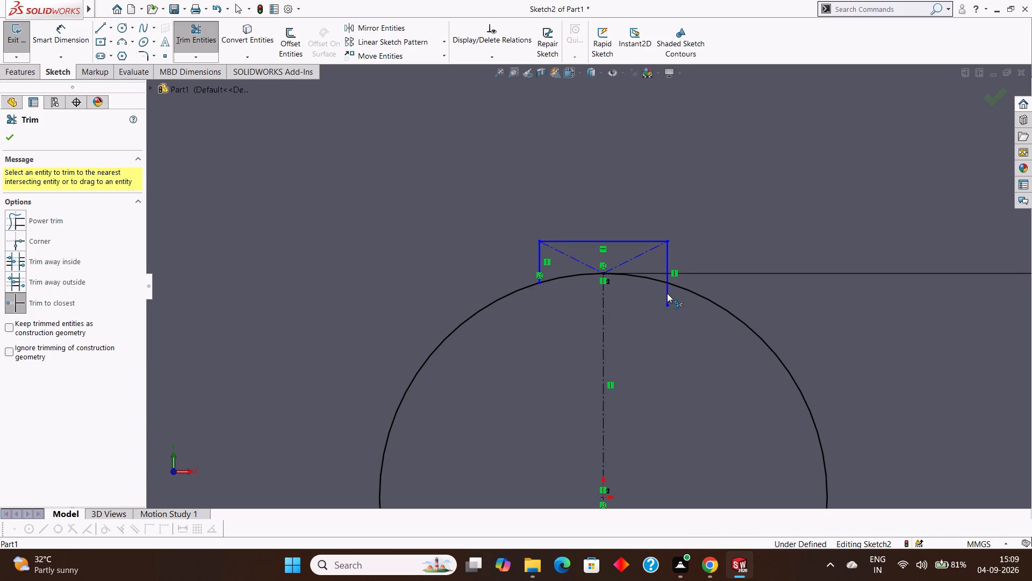
# Trim the rectangle's remaining diagonals and the circle's arc between its sides to leave one open keyway outline.
pyautogui.click(636, 256)
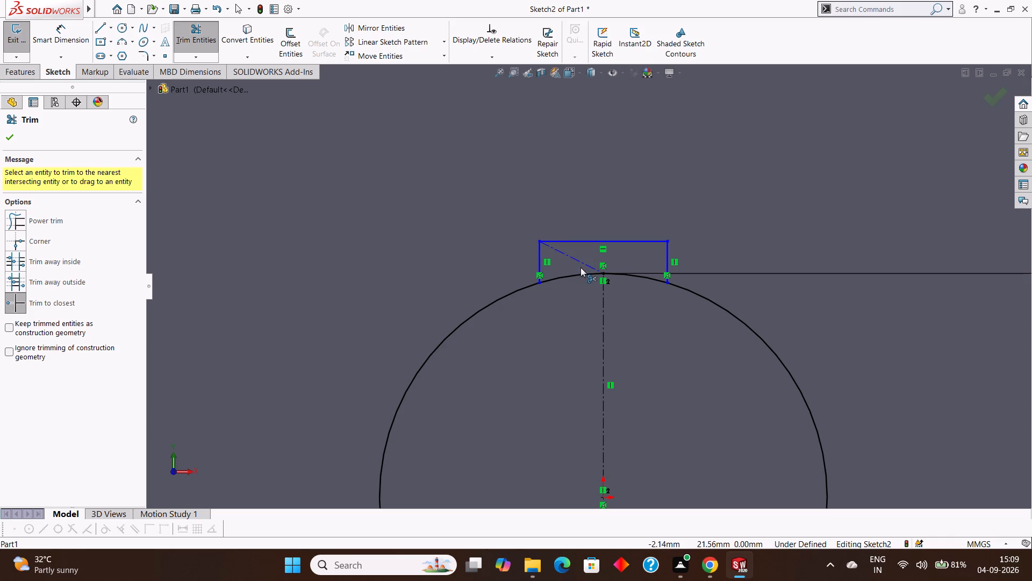
pyautogui.click(581, 272)
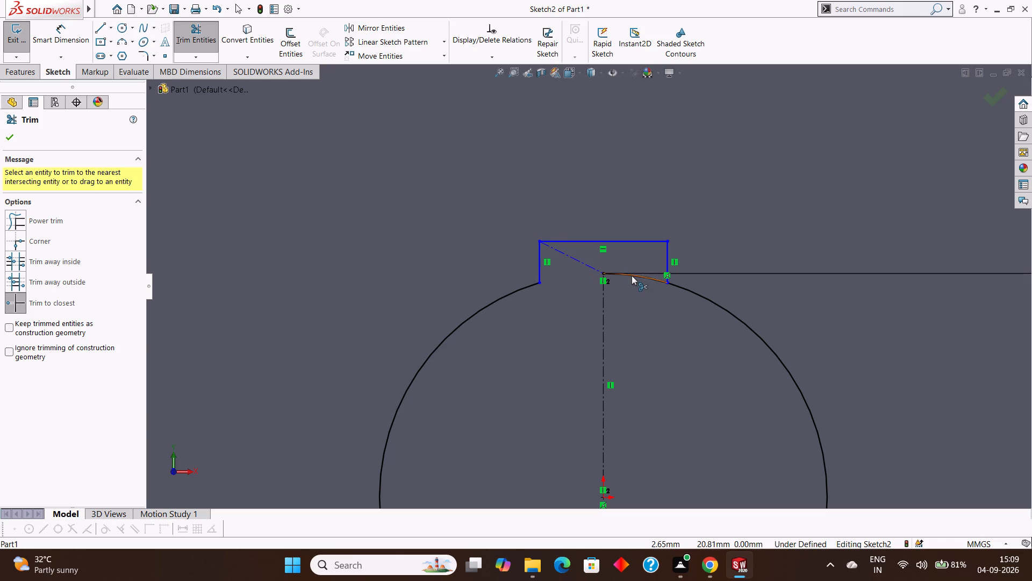
pyautogui.click(635, 274)
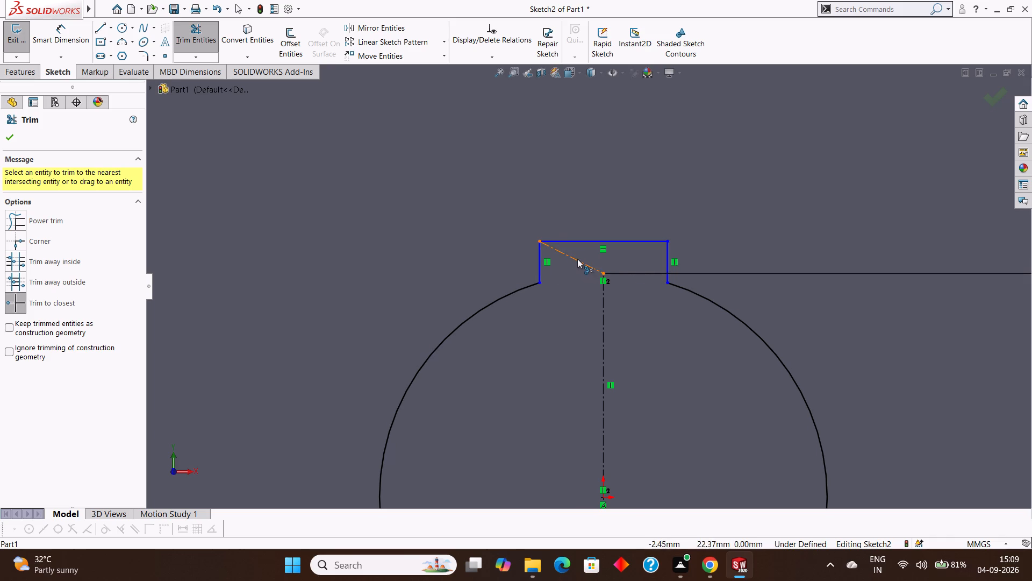
pyautogui.click(577, 259)
pyautogui.scroll(1, 574, 316)
pyautogui.rightClick(562, 336)
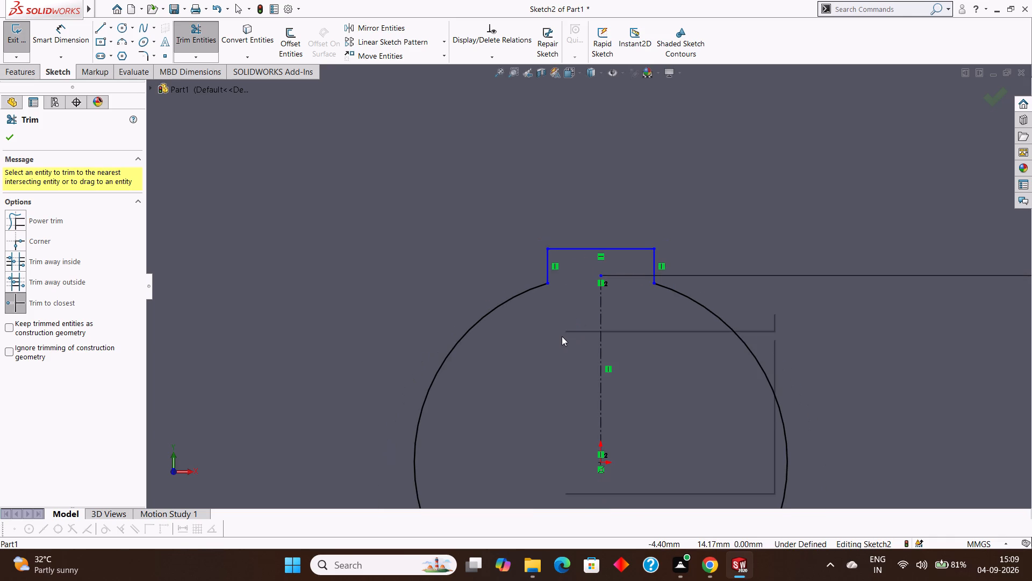
pyautogui.click(522, 369)
pyautogui.click(16, 136)
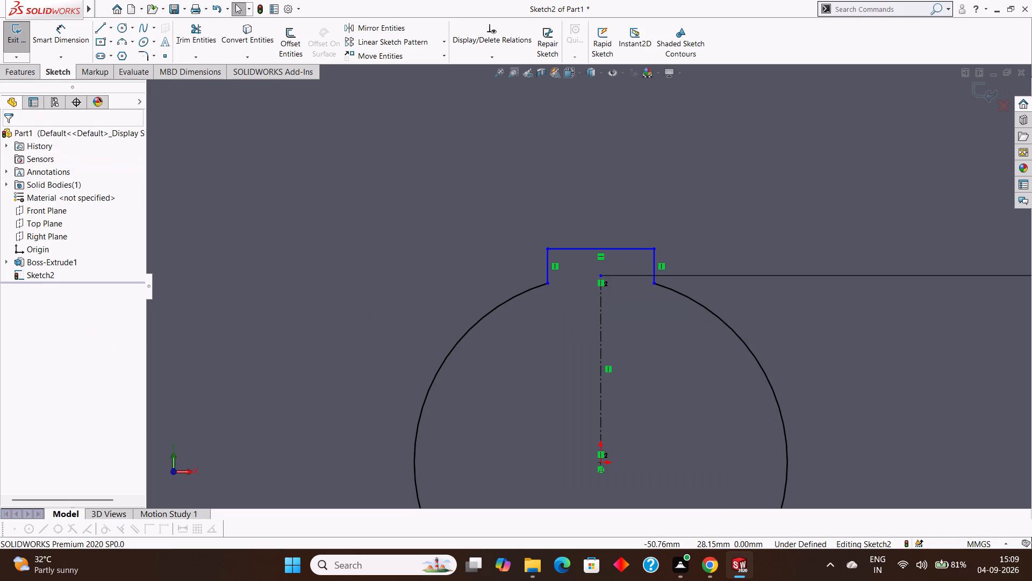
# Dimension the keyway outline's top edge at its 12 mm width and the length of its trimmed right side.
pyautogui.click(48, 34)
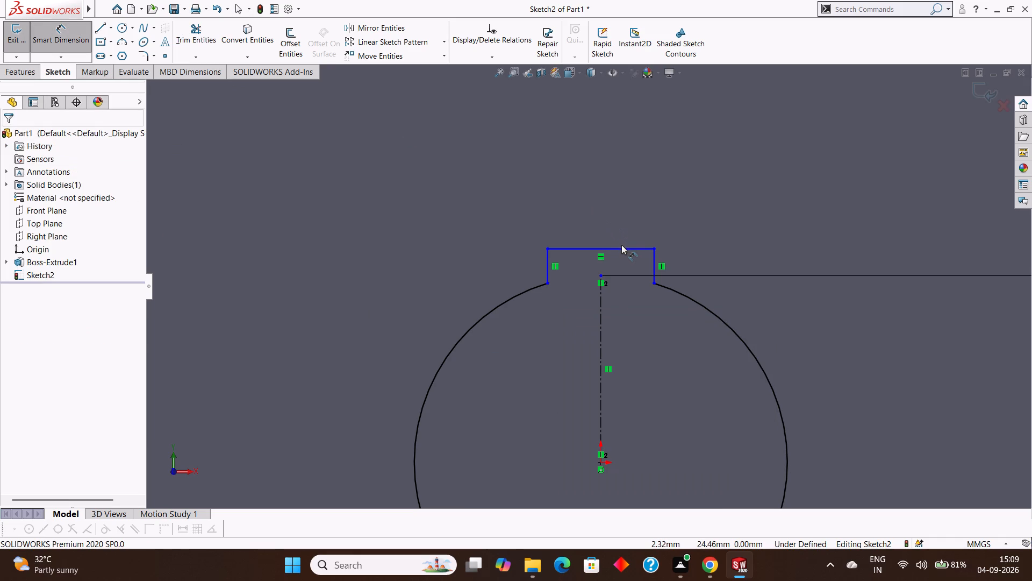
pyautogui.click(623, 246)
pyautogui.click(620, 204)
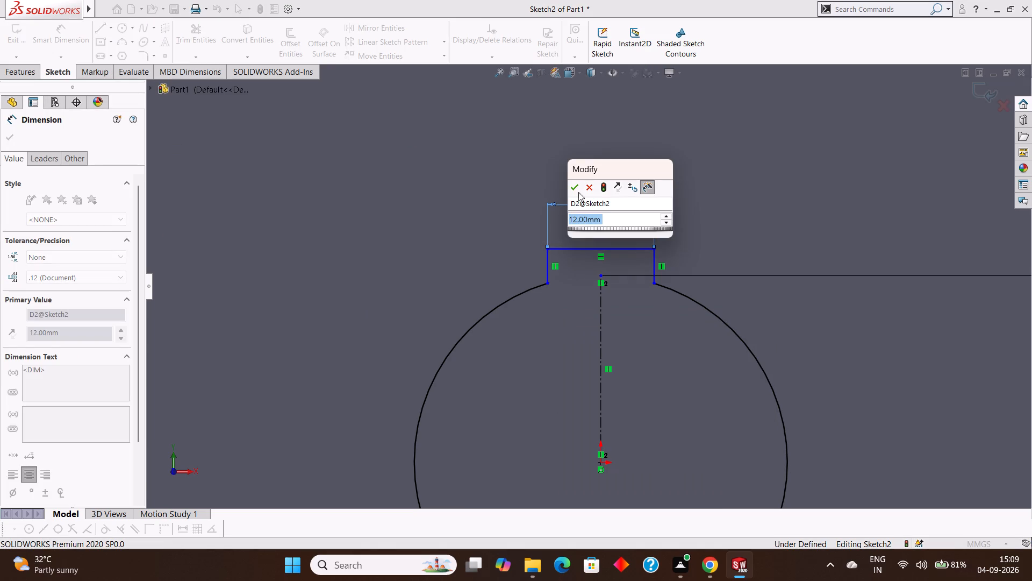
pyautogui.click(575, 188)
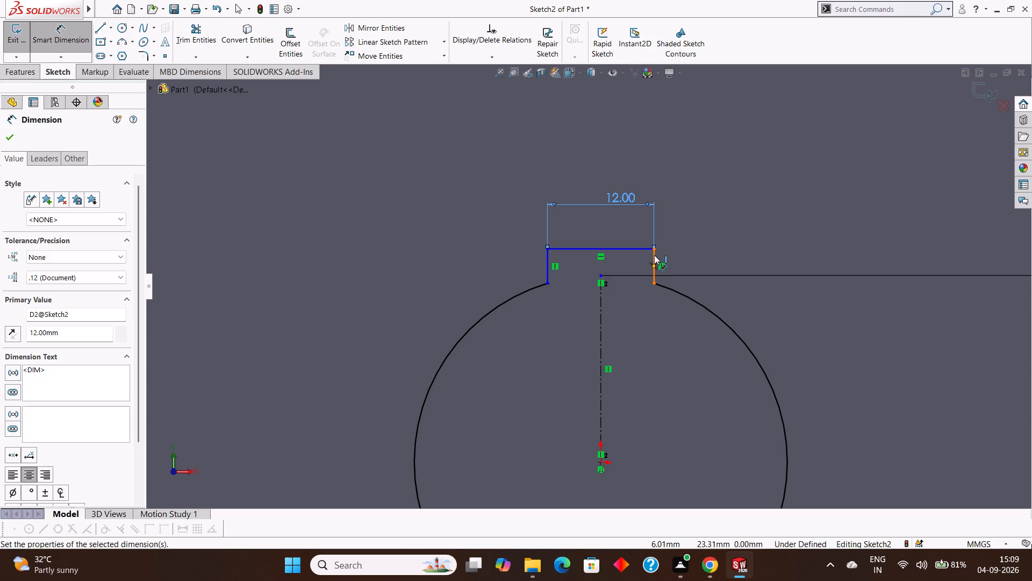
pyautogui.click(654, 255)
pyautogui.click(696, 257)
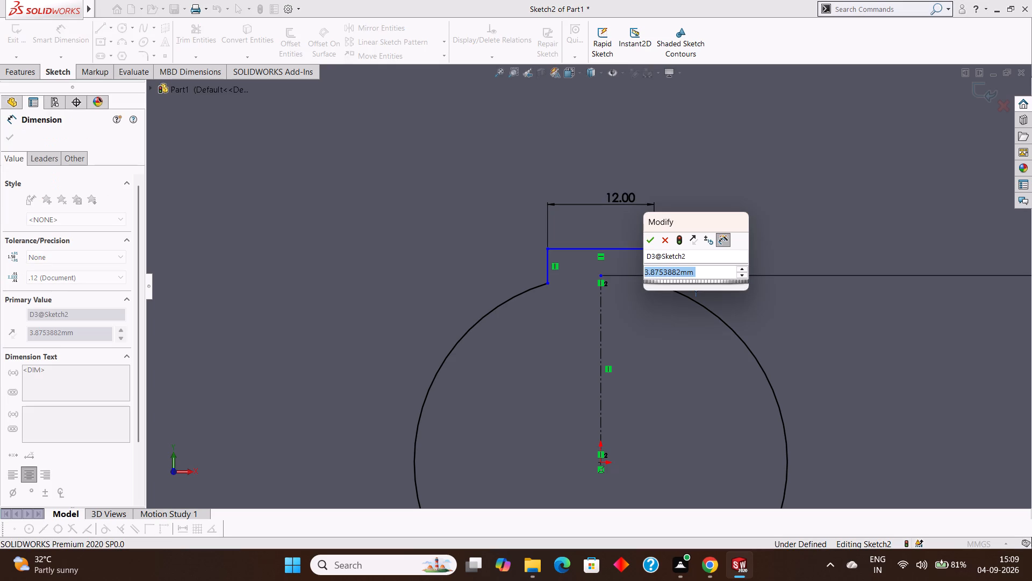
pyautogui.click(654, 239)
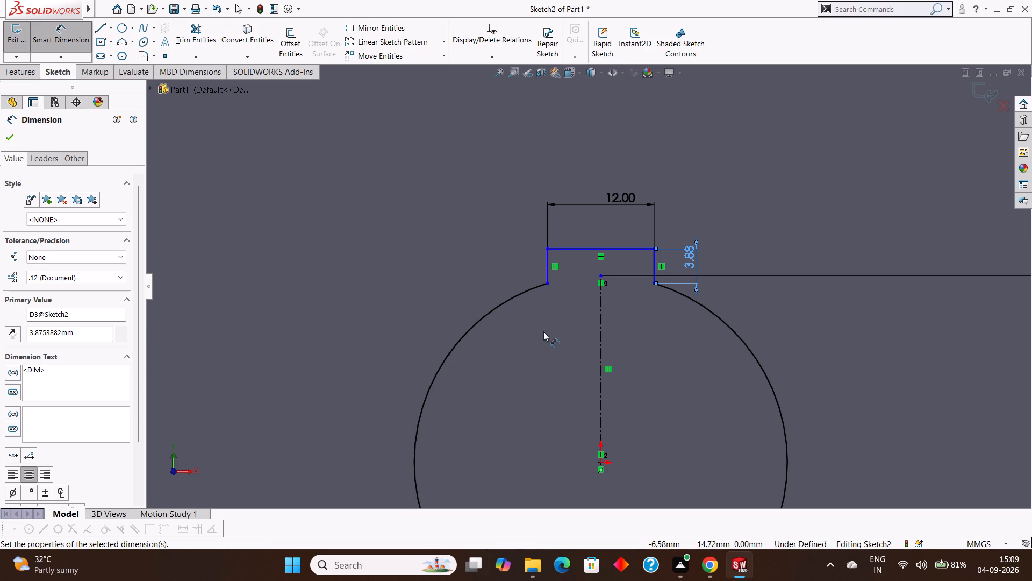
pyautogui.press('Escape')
# Undo the keyway dimensions and all the trims, back to the complete center rectangle over the full circle.
pyautogui.hotkey('ctrl', 'z')
pyautogui.hotkey('ctrl', 'z')
pyautogui.hotkey('ctrl', 'z')
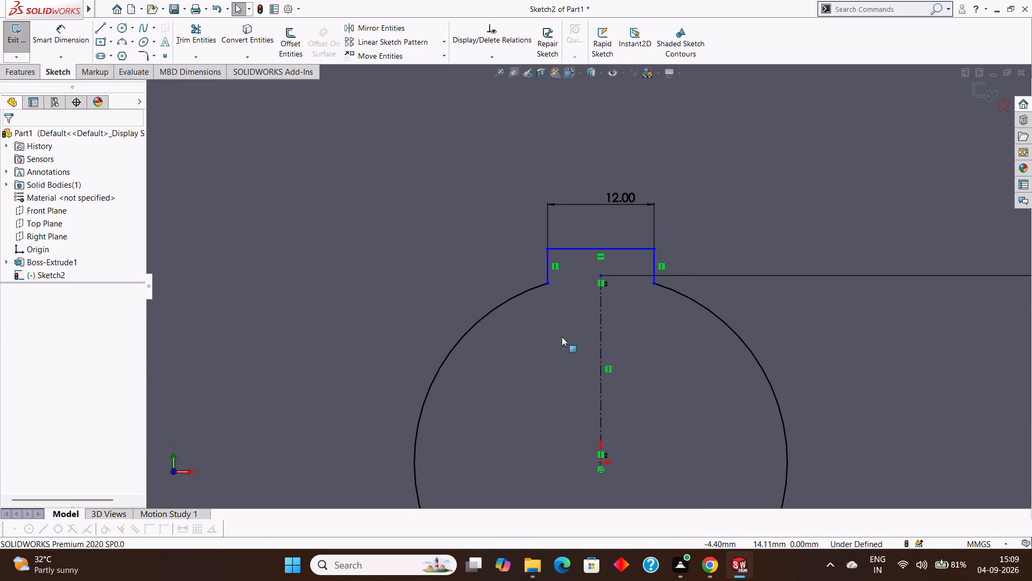
pyautogui.hotkey('ctrl', 'z')
pyautogui.hotkey('ctrl', 'z')
pyautogui.hotkey('ctrl', 'z')
pyautogui.hotkey('ctrl', 'z')
pyautogui.hotkey('ctrl', 'z')
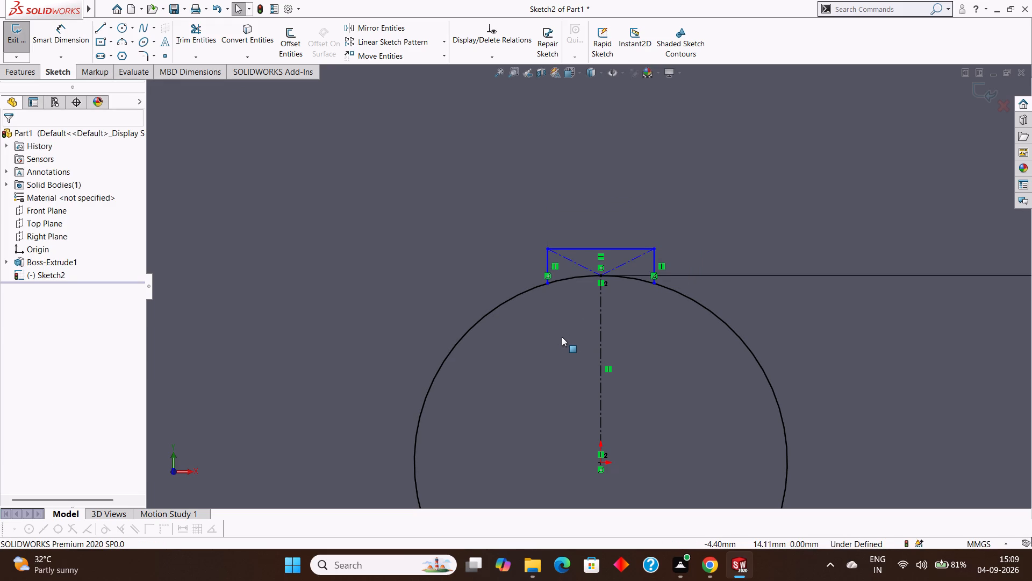
pyautogui.hotkey('ctrl', 'z')
pyautogui.hotkey('ctrl', 'z')
pyautogui.hotkey('ctrl', 'z')
pyautogui.hotkey('ctrl', 'z')
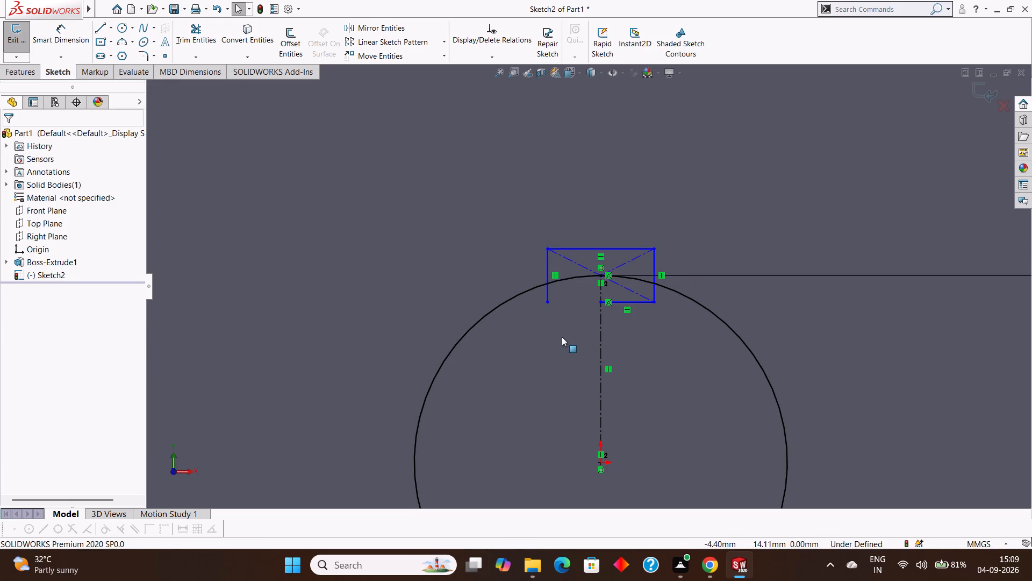
pyautogui.hotkey('ctrl', 'z')
pyautogui.hotkey('ctrl', 'z')
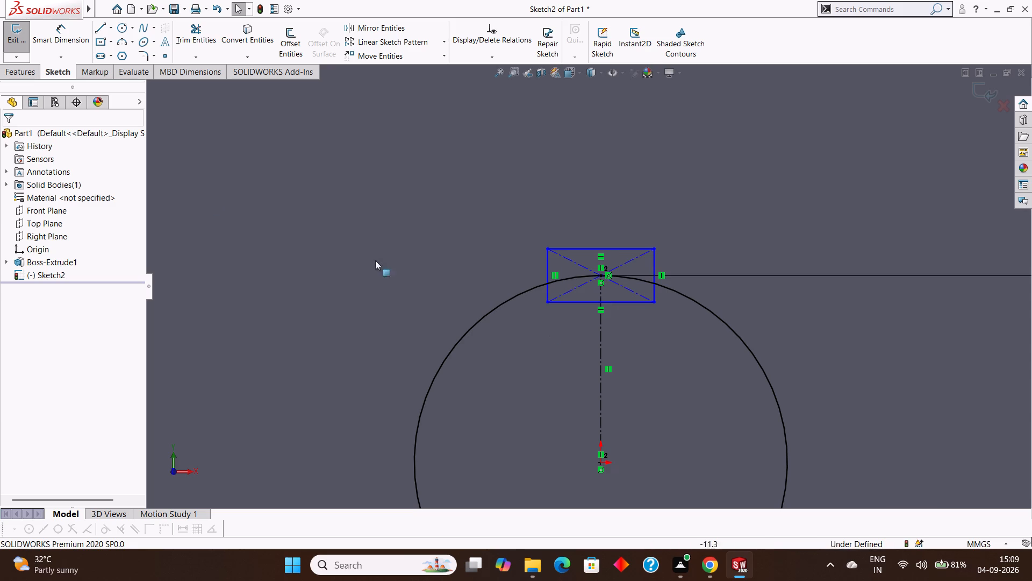
# Dimension the height of the keyway rectangle along its right side.
pyautogui.click(62, 36)
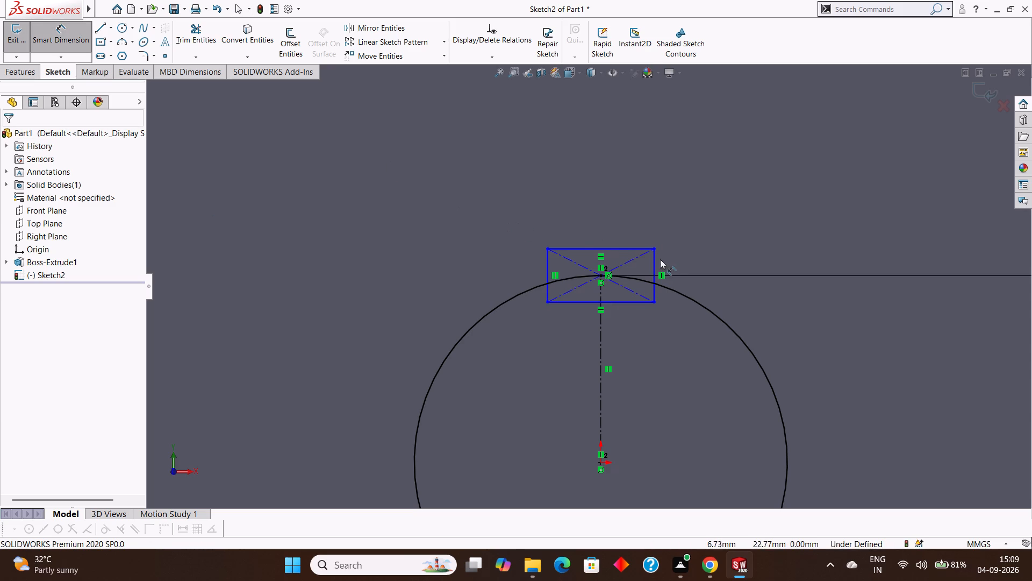
pyautogui.click(654, 257)
pyautogui.click(740, 277)
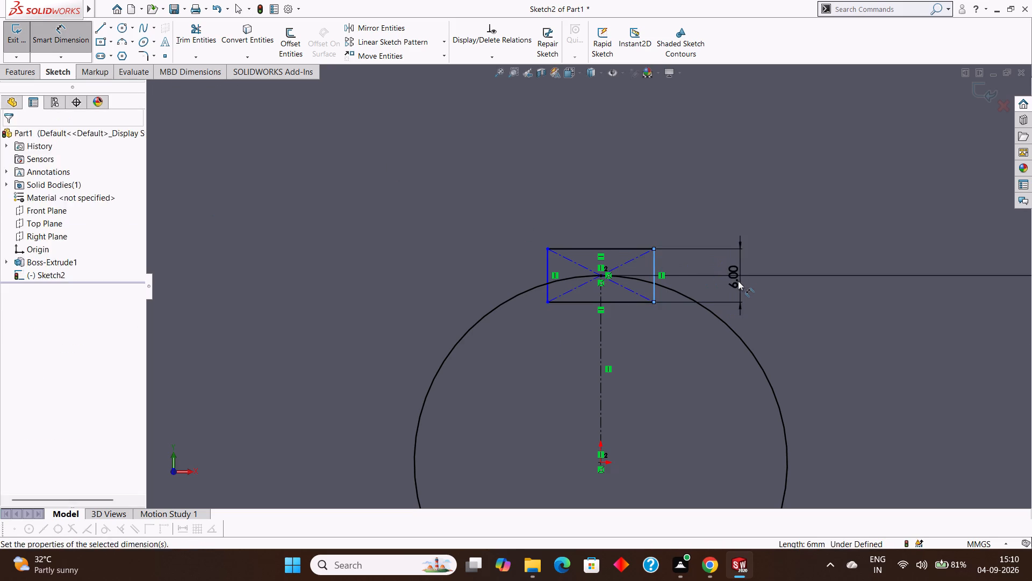
pyautogui.click(696, 263)
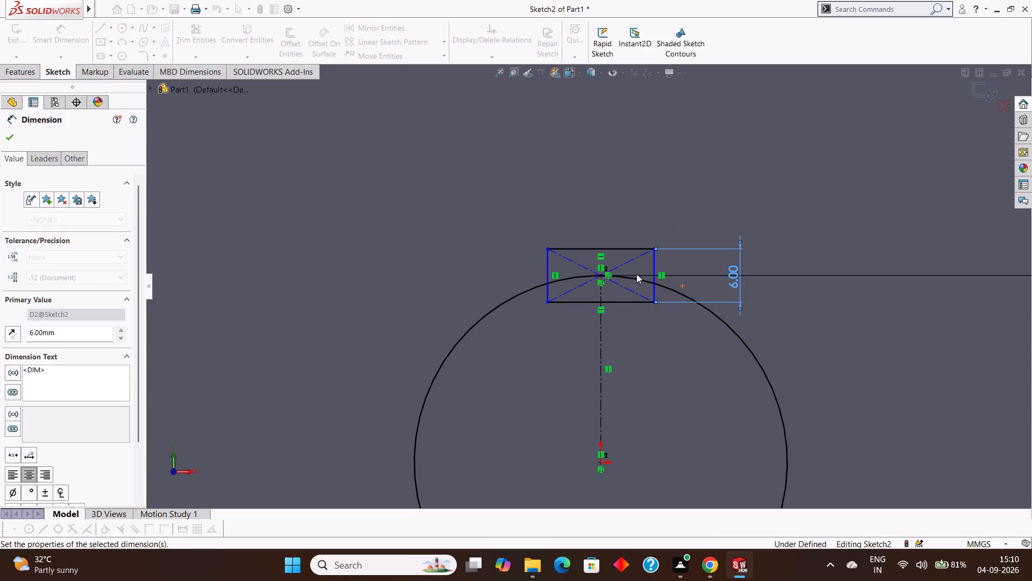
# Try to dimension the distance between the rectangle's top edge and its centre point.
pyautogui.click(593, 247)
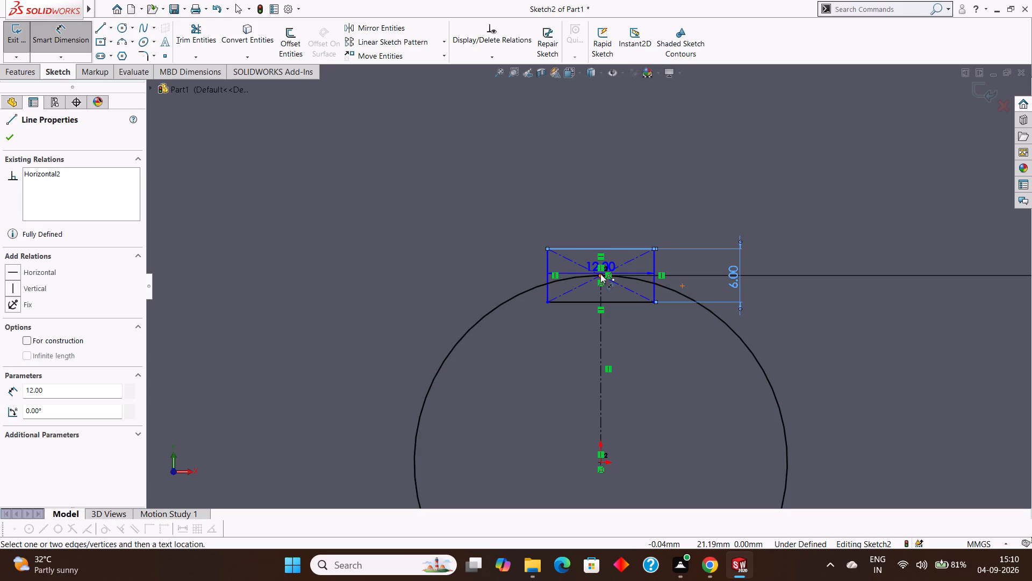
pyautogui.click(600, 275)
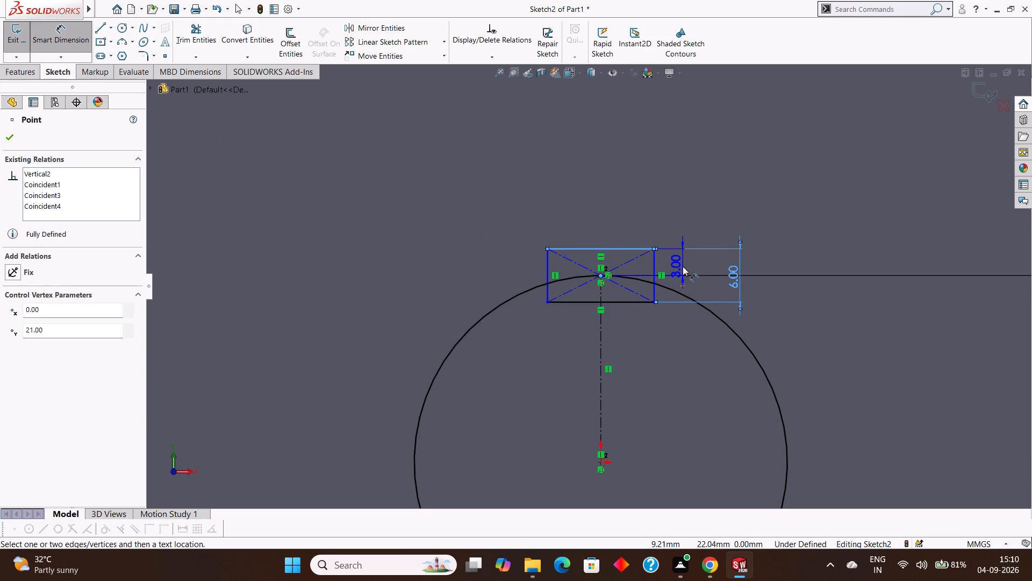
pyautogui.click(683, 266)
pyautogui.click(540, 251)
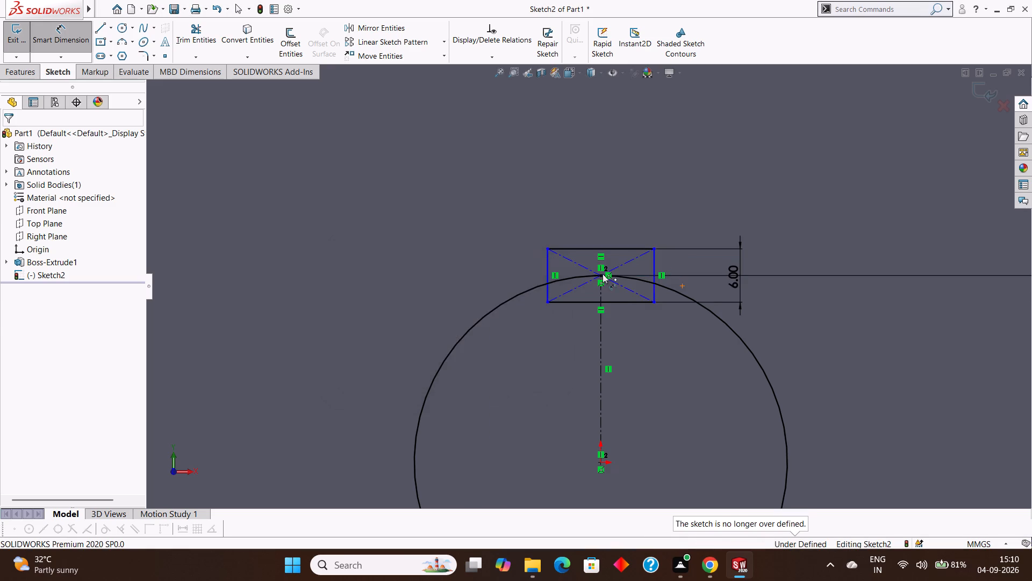
# Dimension the horizontal distance from the rectangle's left side to its centre point.
pyautogui.click(546, 267)
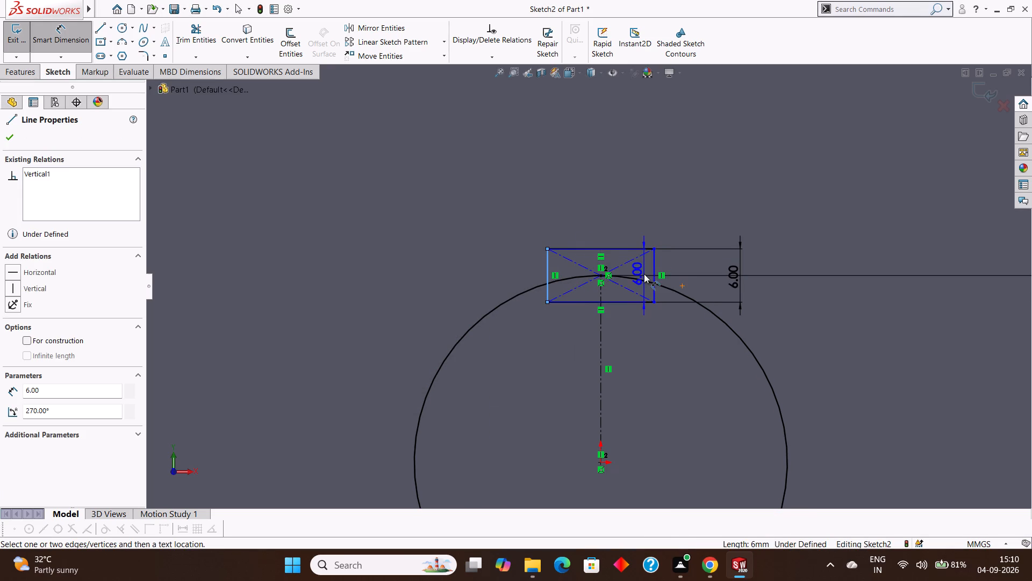
pyautogui.click(600, 273)
pyautogui.click(580, 315)
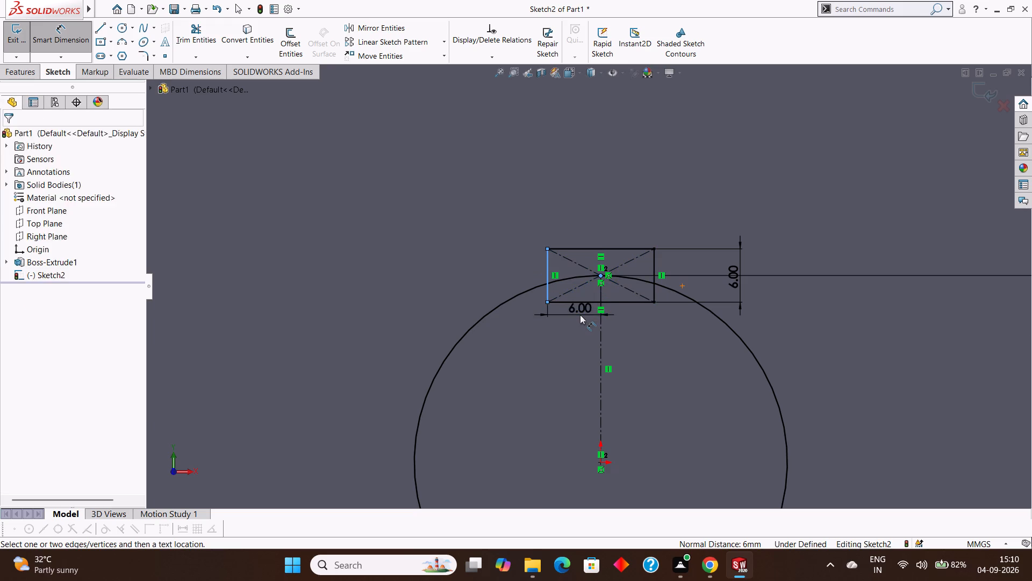
pyautogui.click(533, 296)
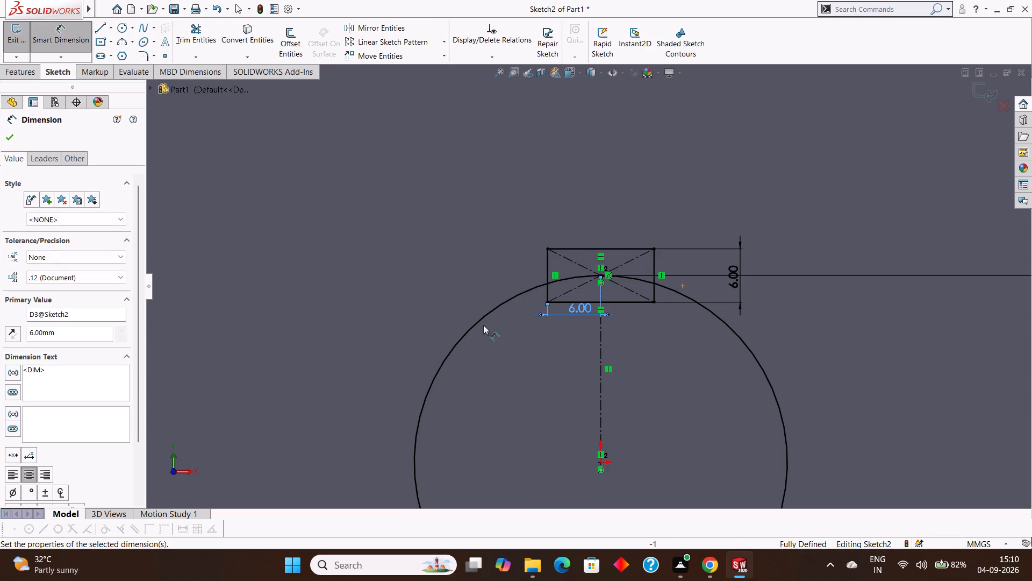
pyautogui.click(6, 137)
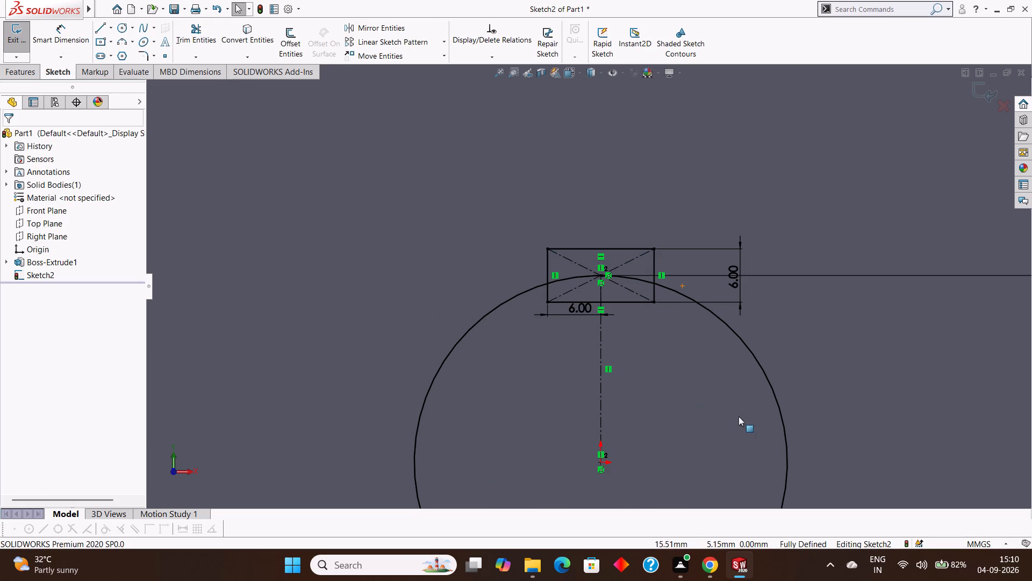
# Trim away the rectangle's bottom edge, the lower halves of its diagonals and its side ends inside the circle.
pyautogui.click(200, 29)
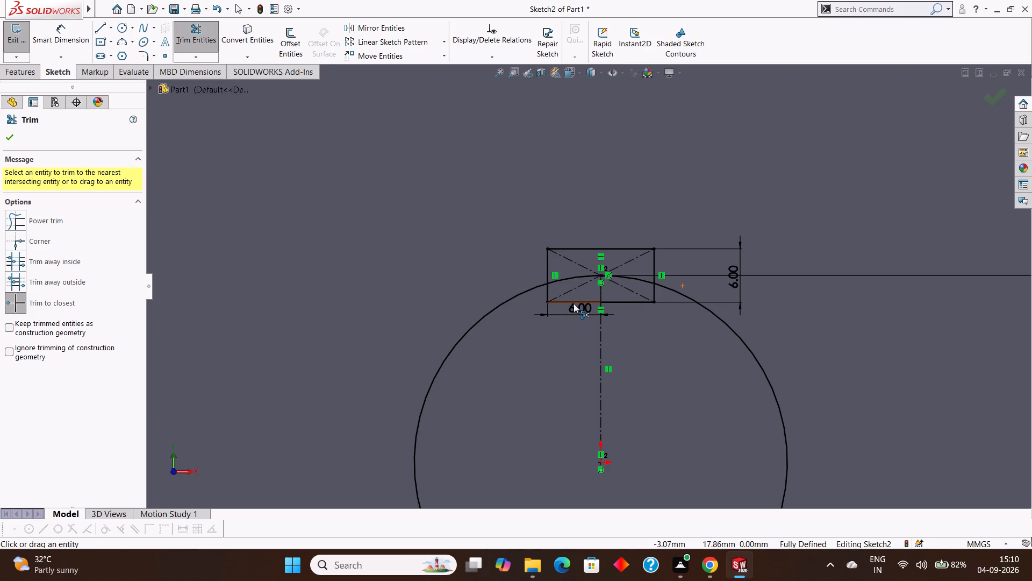
pyautogui.click(574, 303)
pyautogui.click(569, 290)
pyautogui.click(547, 291)
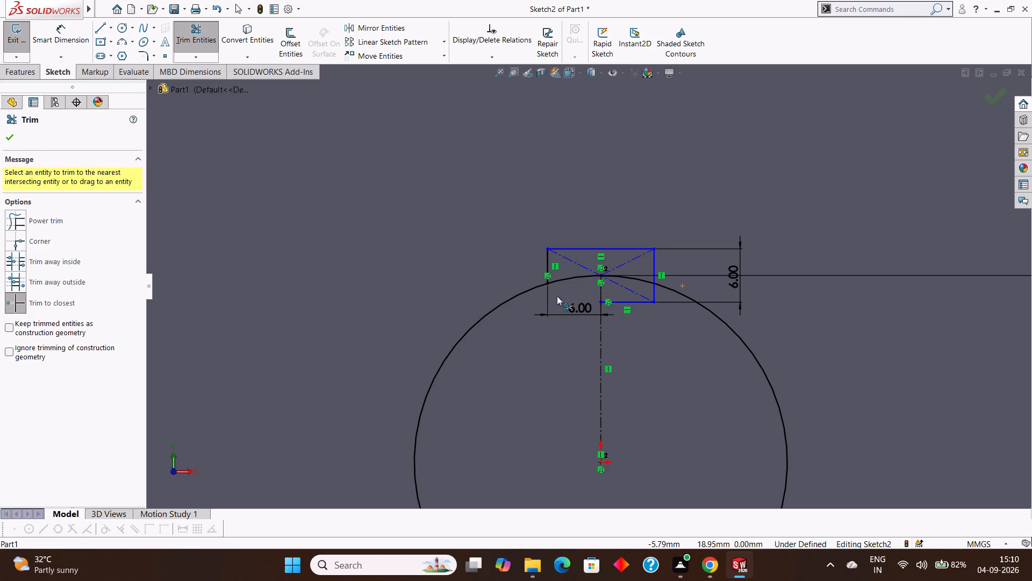
pyautogui.click(631, 302)
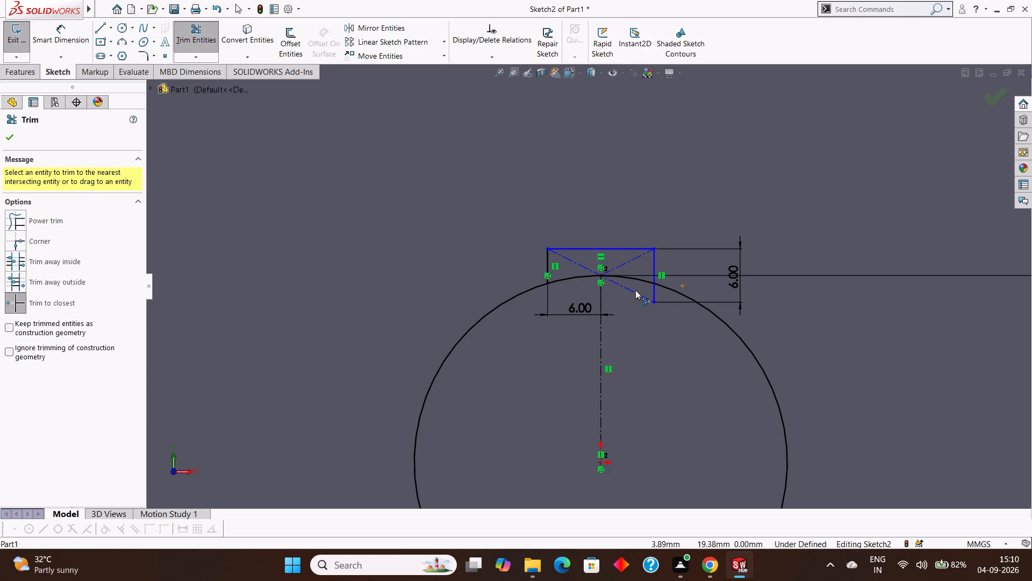
pyautogui.click(635, 290)
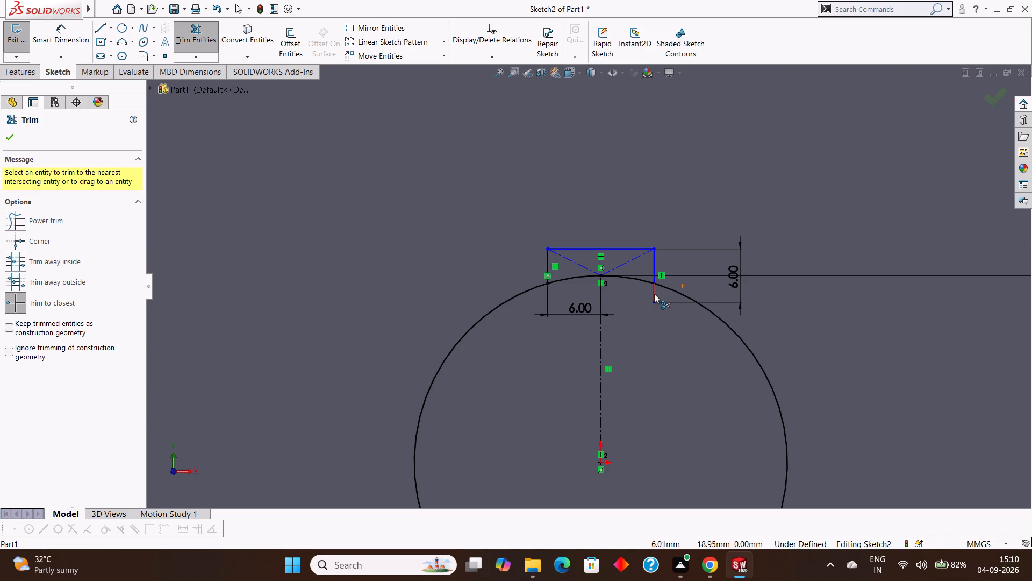
pyautogui.click(654, 293)
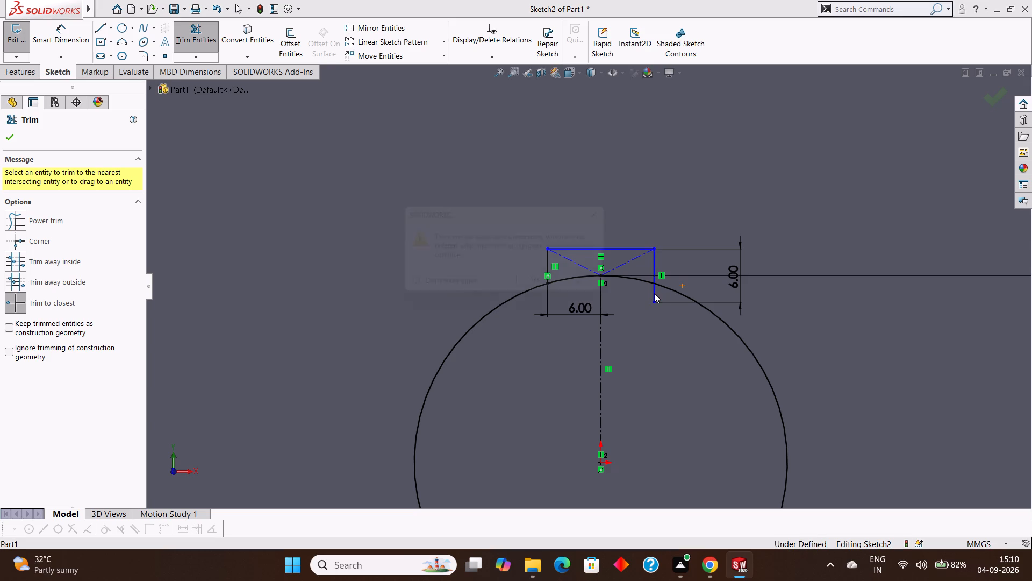
pyautogui.click(537, 289)
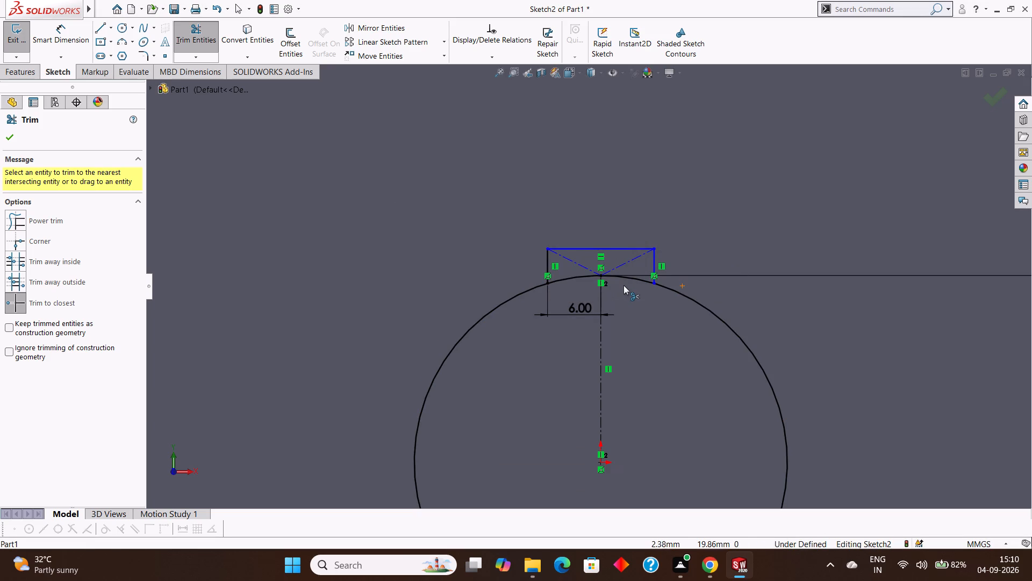
# Trim the circle's arc between the keyway sides and the two remaining upper diagonals to leave one open outline.
pyautogui.scroll(-3, 625, 283)
pyautogui.click(626, 275)
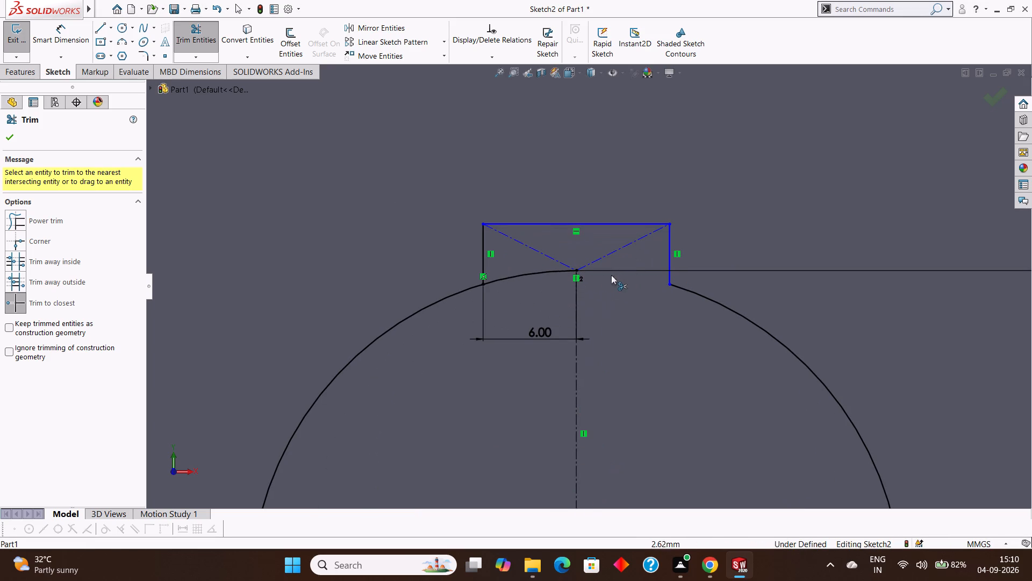
pyautogui.click(525, 273)
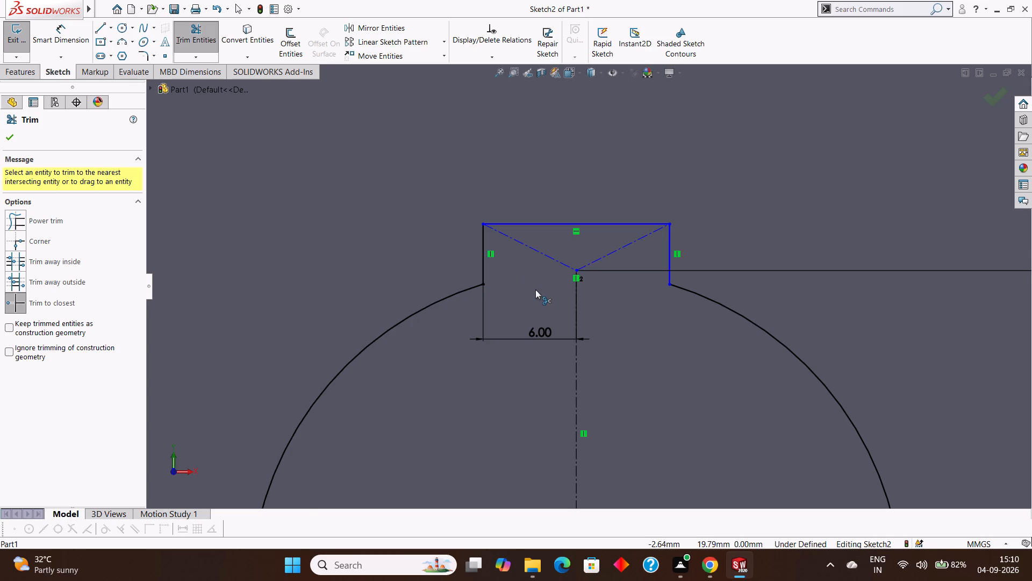
pyautogui.scroll(2, 535, 289)
pyautogui.click(547, 259)
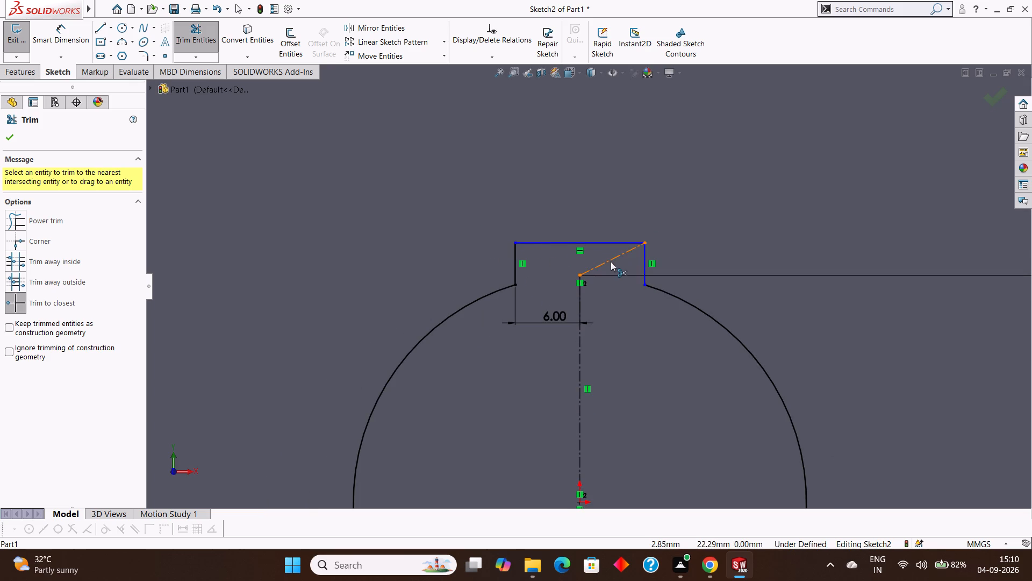
pyautogui.click(609, 257)
pyautogui.click(609, 260)
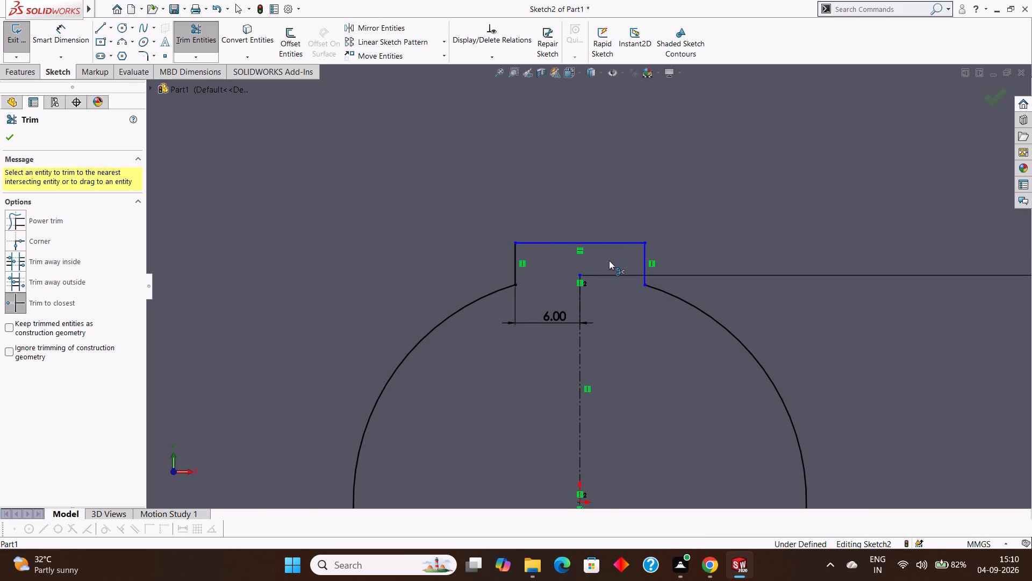
pyautogui.scroll(5, 539, 351)
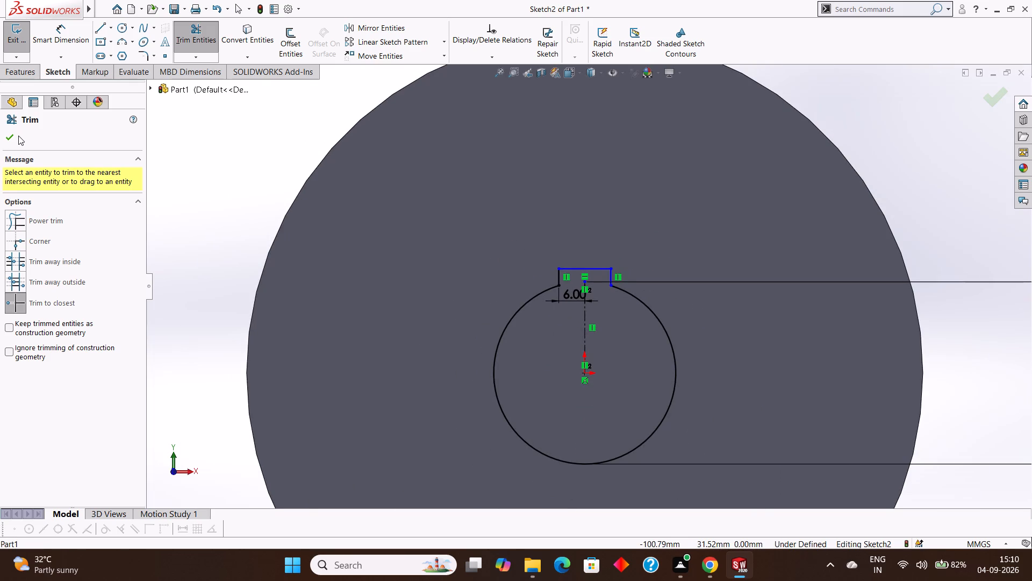
pyautogui.click(18, 136)
pyautogui.click(12, 133)
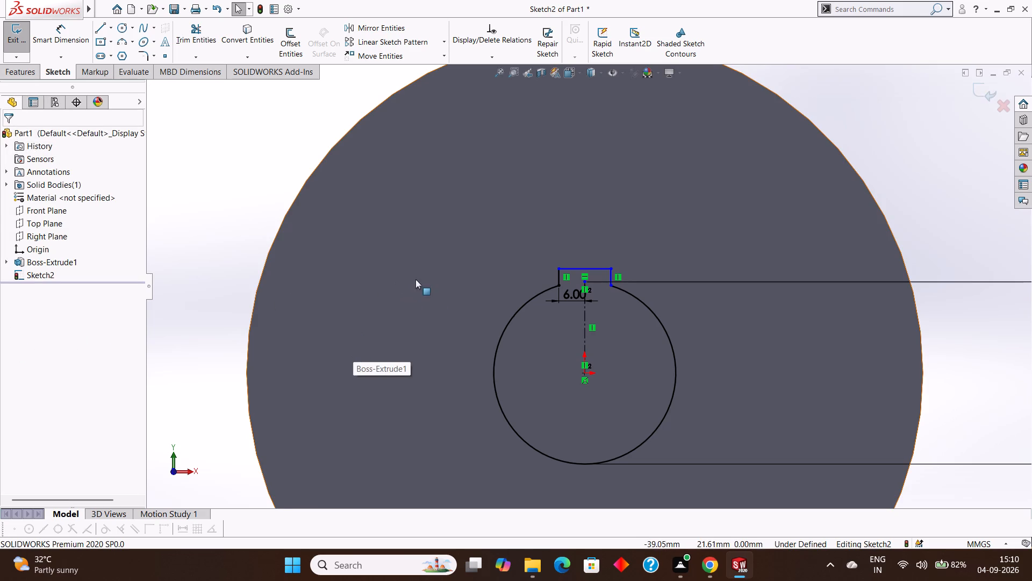
# Cut the bore-and-keyway profile into the cylinder as a blind extruded cut 48 mm deep.
pyautogui.click(35, 67)
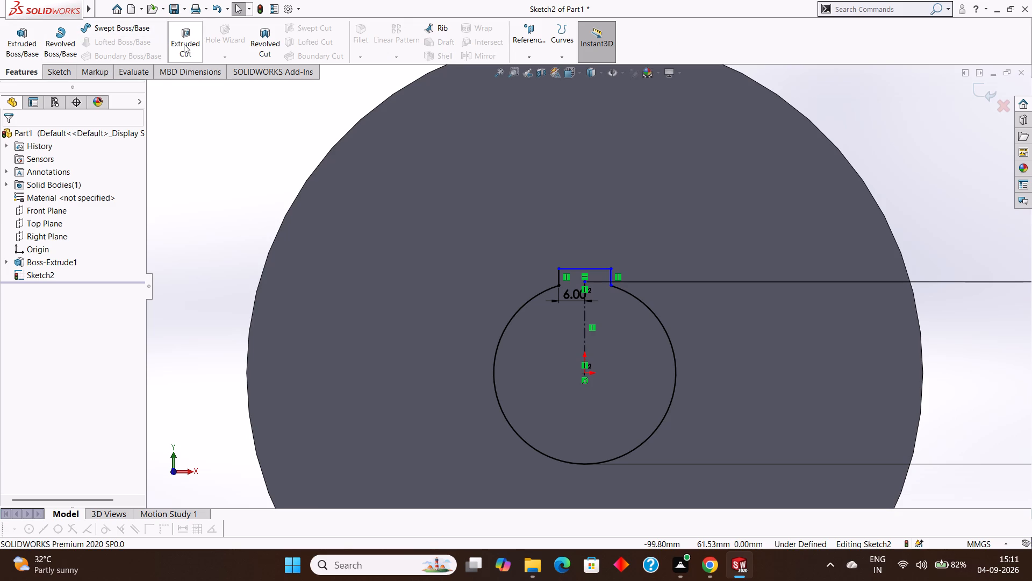
pyautogui.click(184, 44)
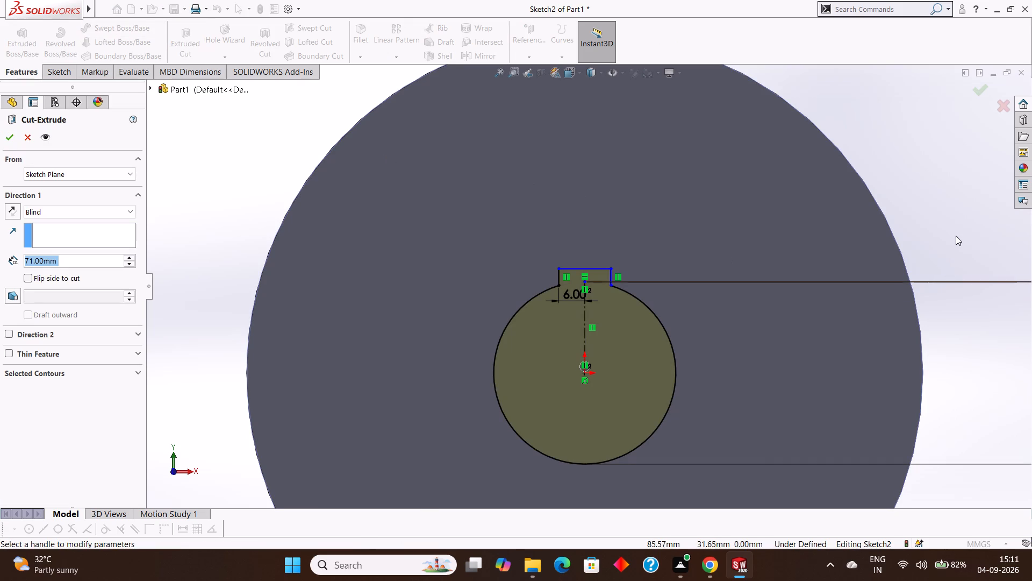
pyautogui.moveTo(964, 233); pyautogui.dragTo(944, 249, button='middle')
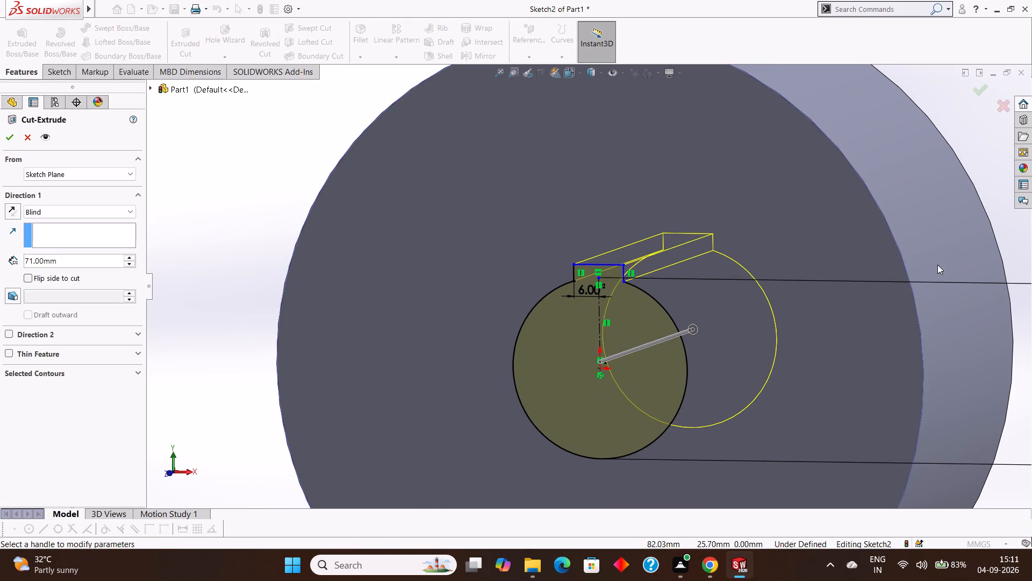
pyautogui.scroll(4, 936, 270)
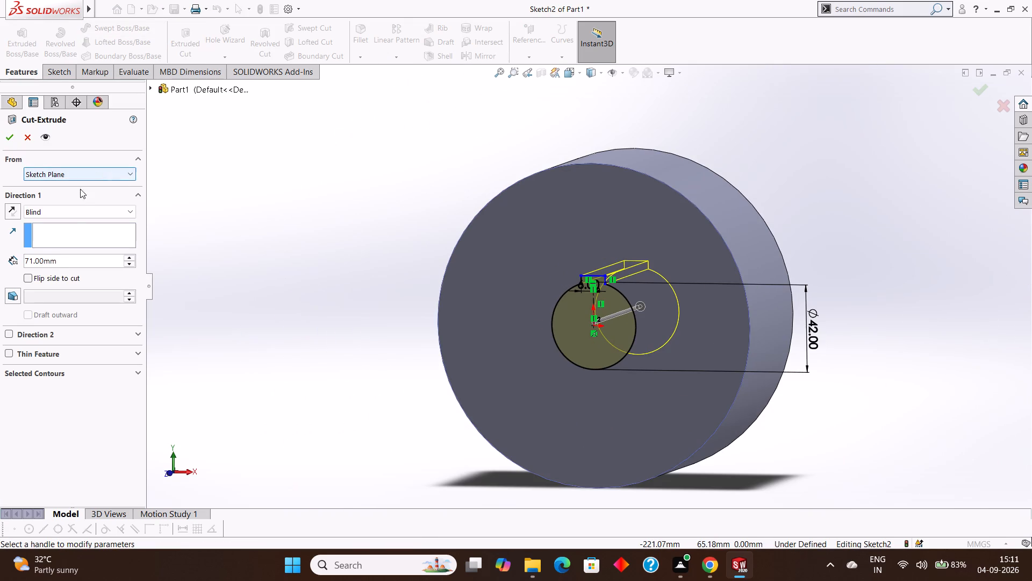
pyautogui.click(72, 259)
pyautogui.moveTo(76, 259); pyautogui.dragTo(21, 260)
pyautogui.write('48')
pyautogui.press('Return')
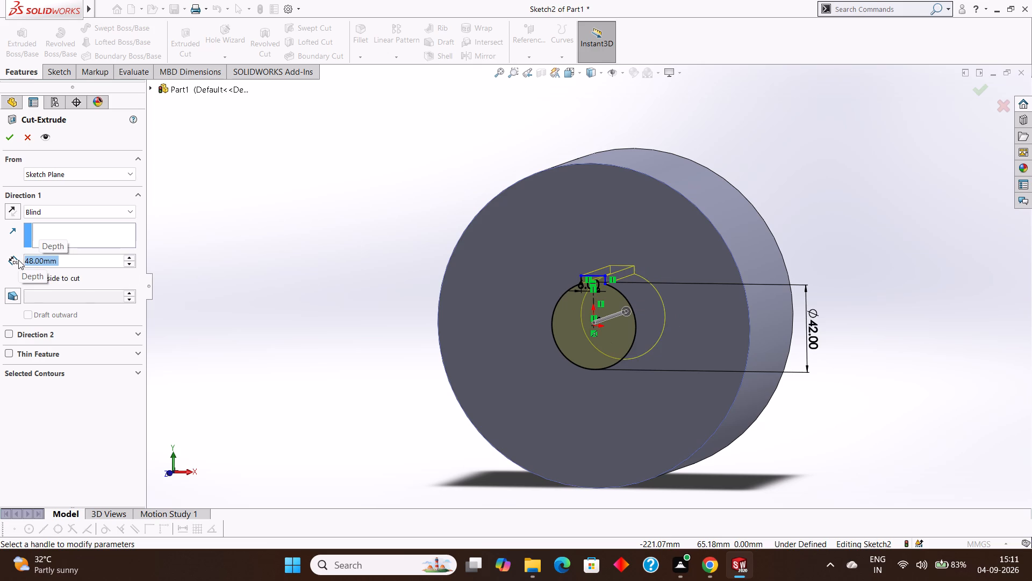
pyautogui.click(11, 134)
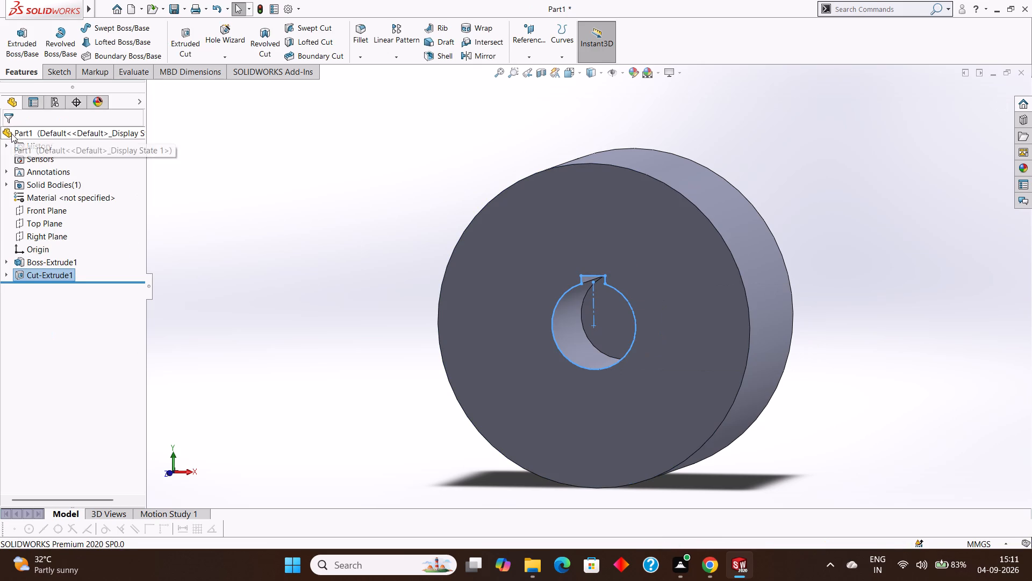
pyautogui.click(182, 178)
# Examine the keyed bore and the cylinder's flat face from several angles.
pyautogui.moveTo(849, 321); pyautogui.dragTo(880, 299, button='middle')
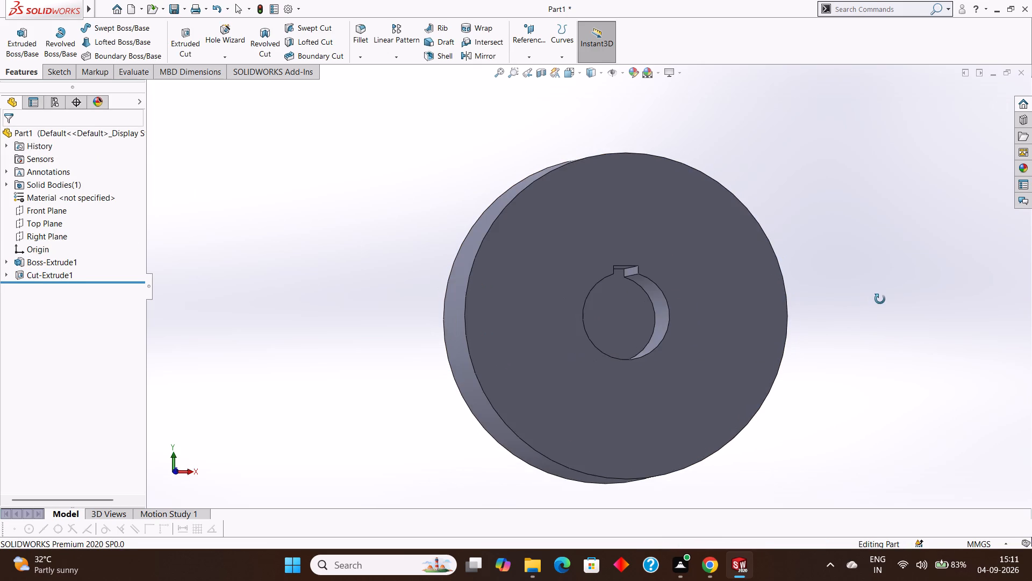
pyautogui.moveTo(880, 299); pyautogui.dragTo(872, 313, button='middle')
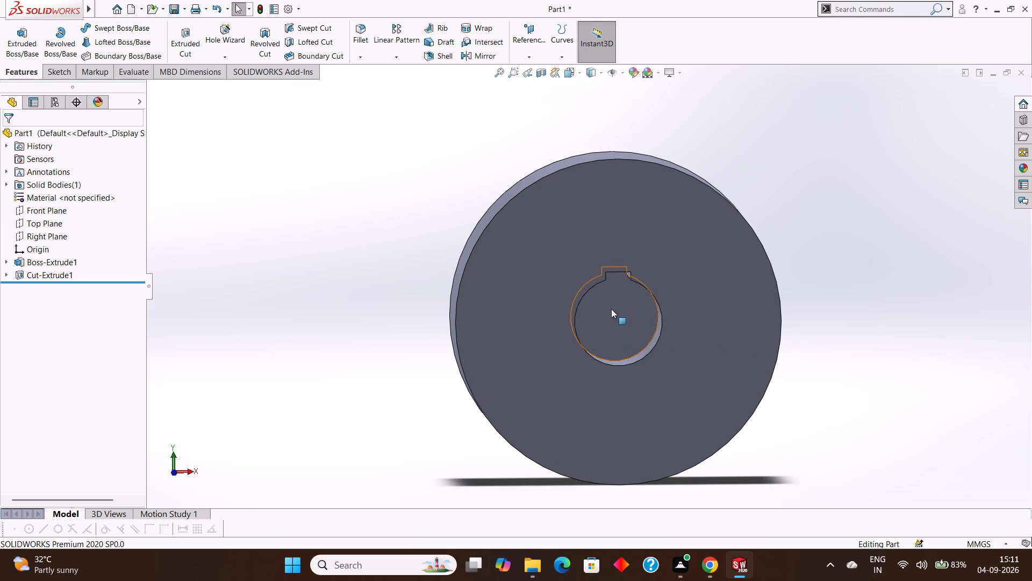
pyautogui.scroll(1, 863, 351)
pyautogui.middleClick(863, 351)
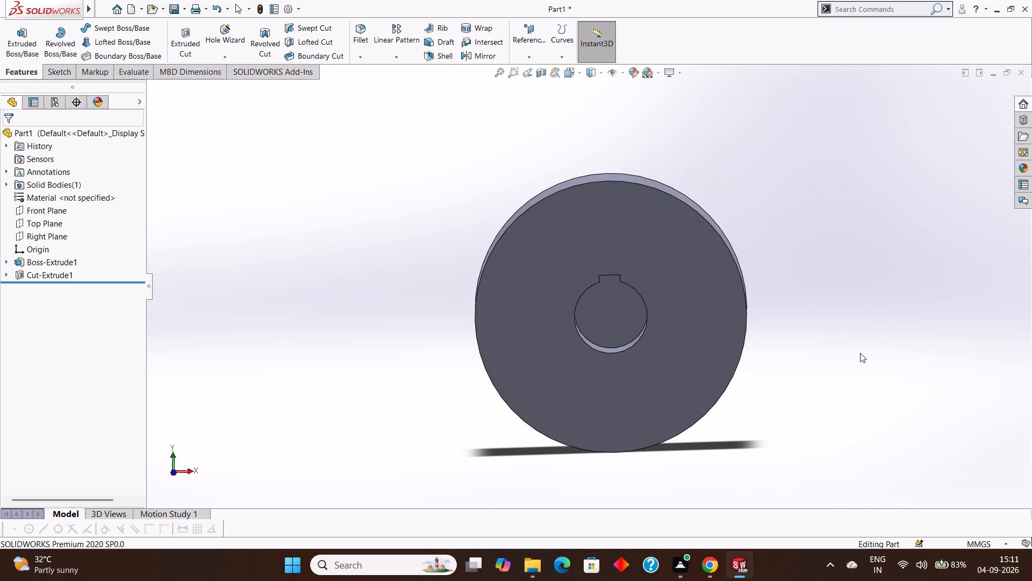
pyautogui.click(807, 366)
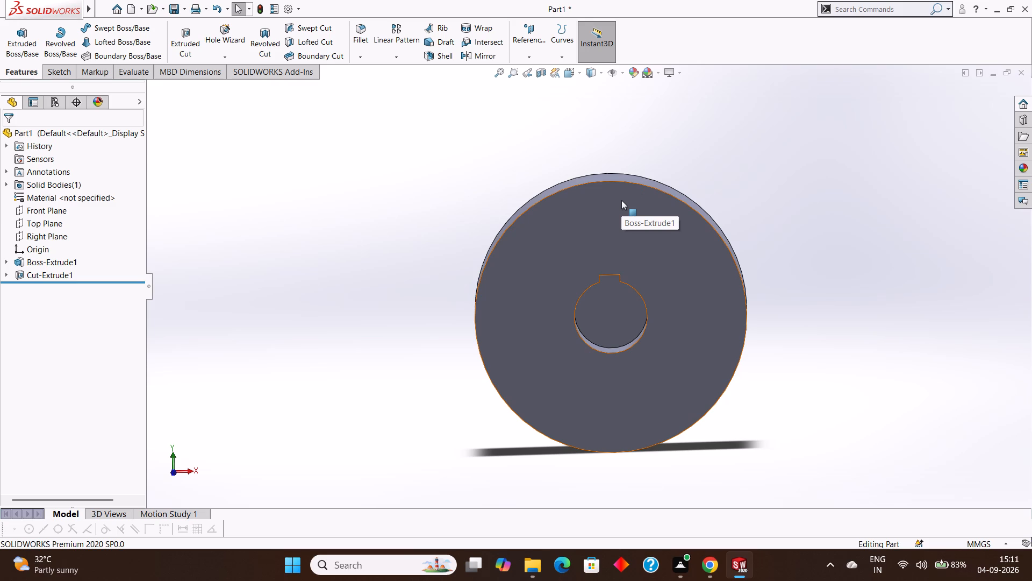
pyautogui.click(841, 249)
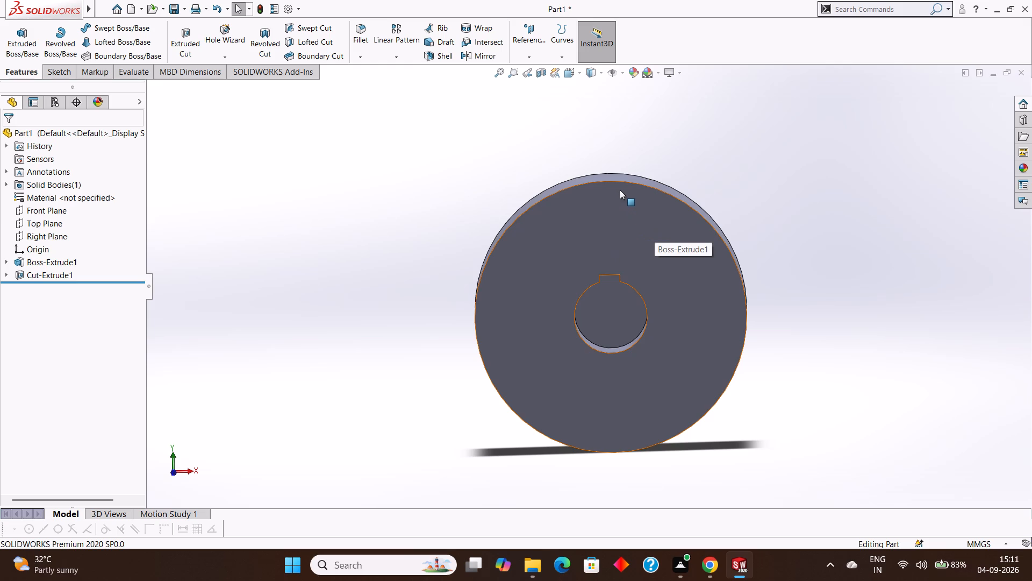
pyautogui.scroll(-2, 620, 189)
pyautogui.scroll(2, 620, 189)
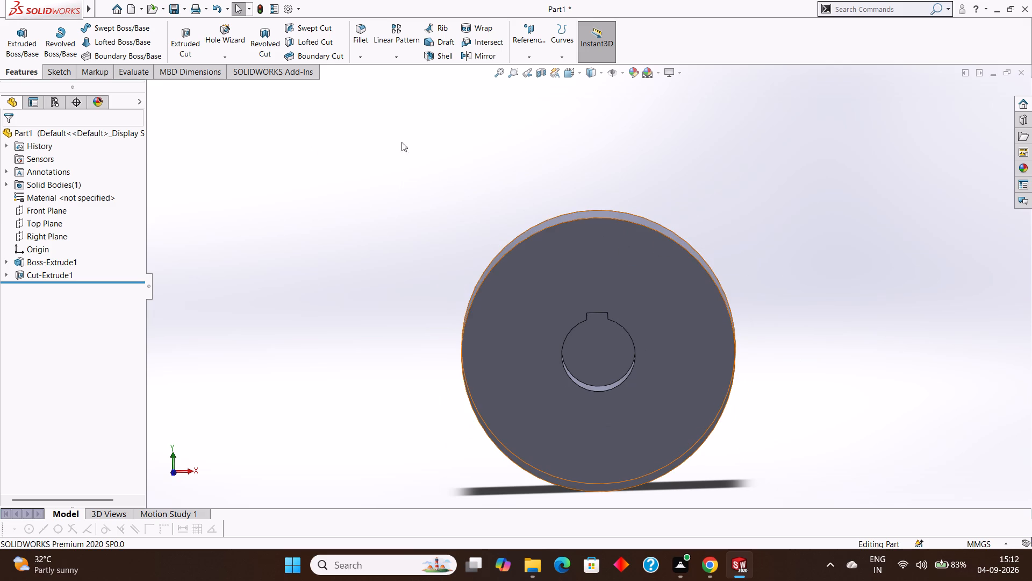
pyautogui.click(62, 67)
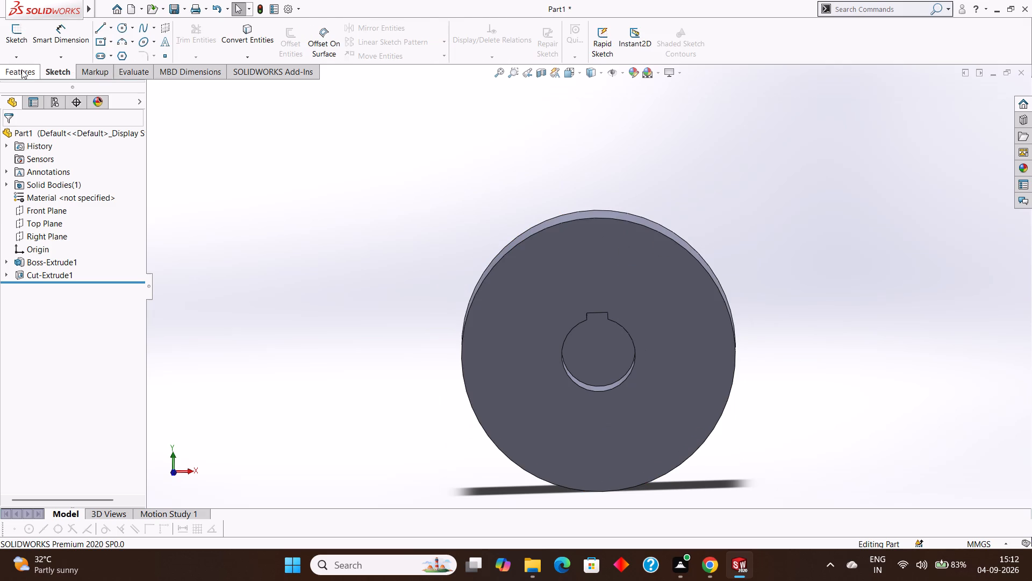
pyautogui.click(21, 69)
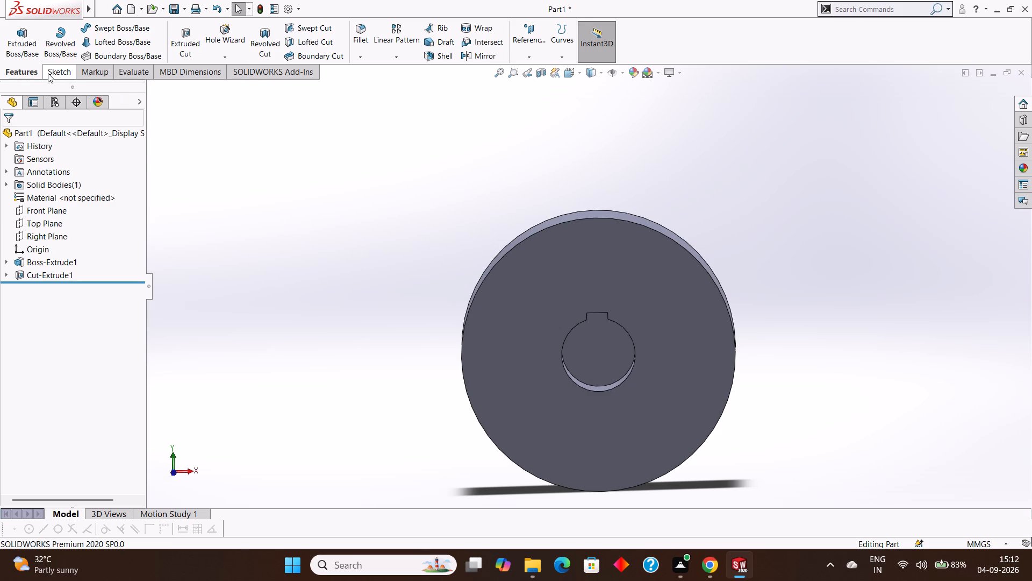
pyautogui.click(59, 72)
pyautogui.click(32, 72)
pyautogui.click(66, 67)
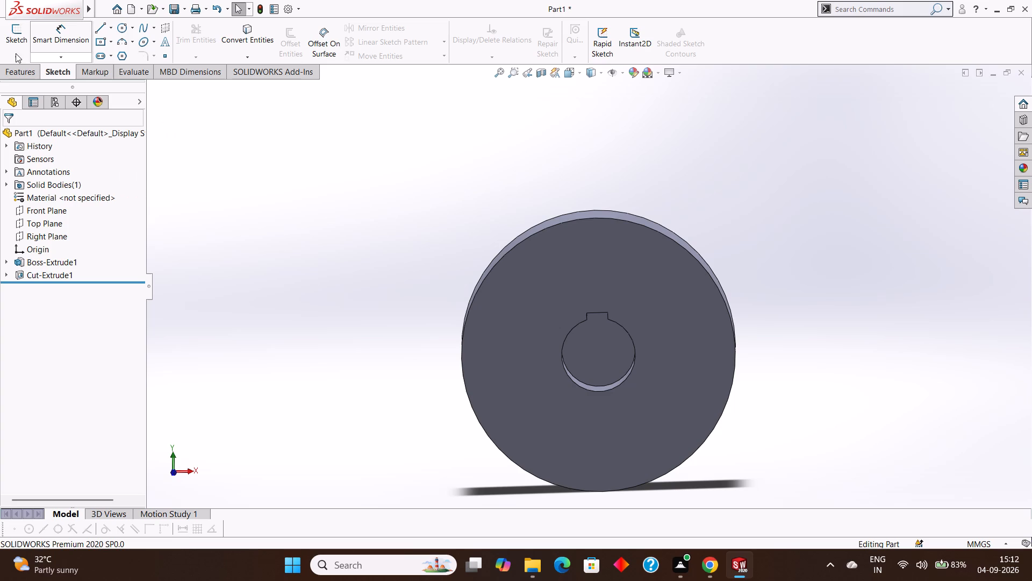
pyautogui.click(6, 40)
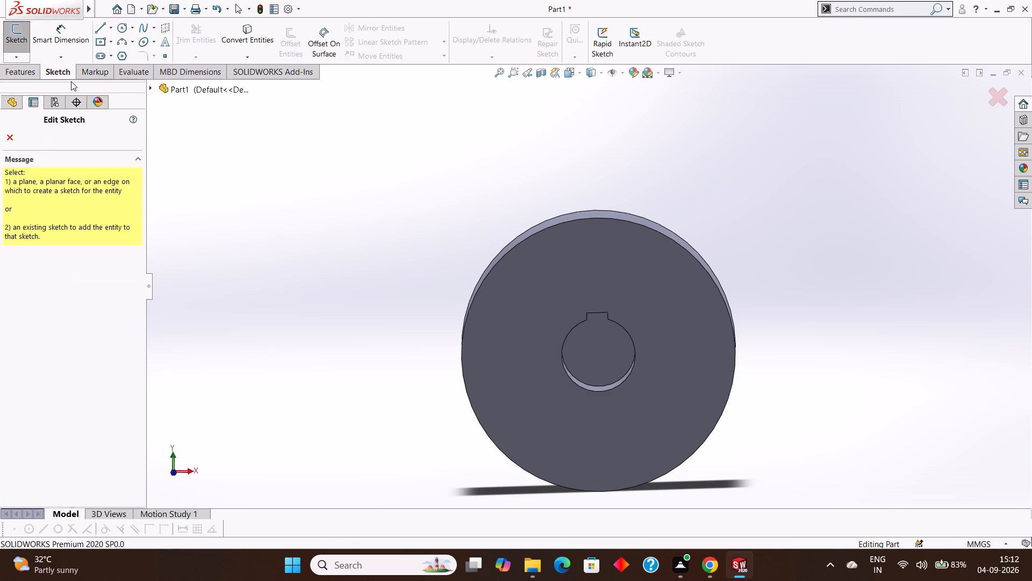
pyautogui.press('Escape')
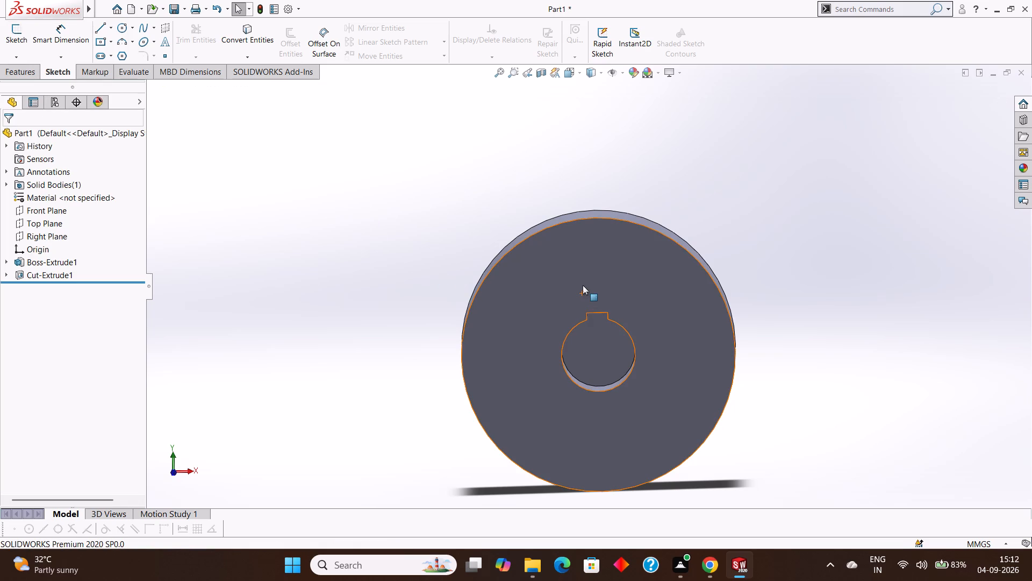
# Start a sketch on the cylinder's flat face around the bore and draw an origin-centred circle of about 58 mm radius.
pyautogui.click(590, 278)
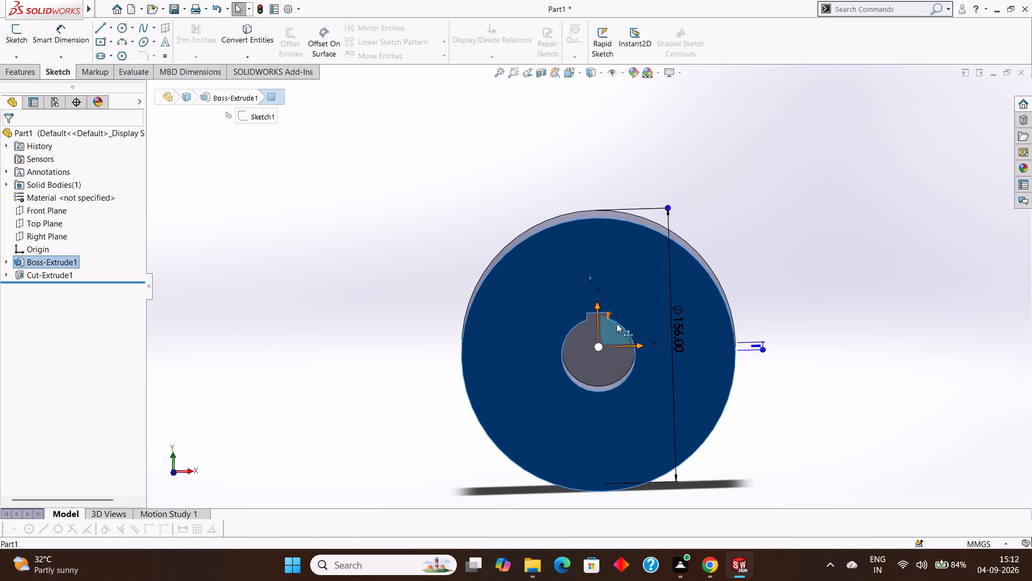
pyautogui.rightClick(828, 271)
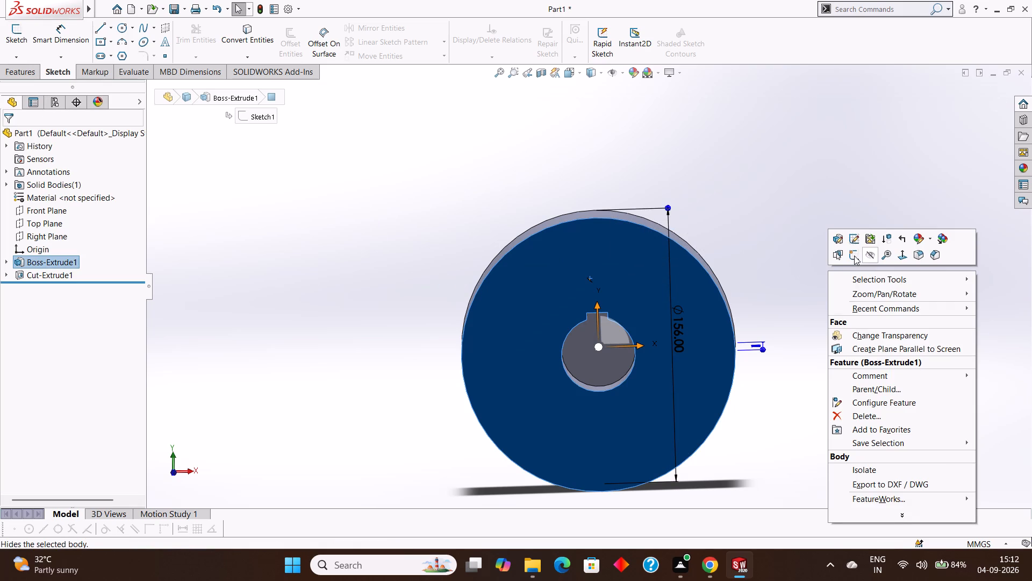
pyautogui.click(854, 256)
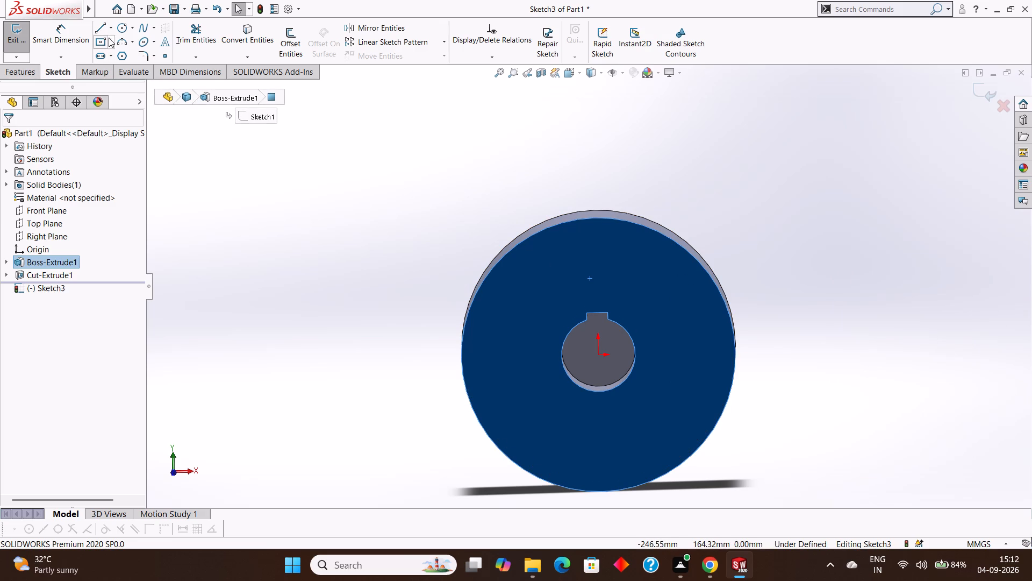
pyautogui.click(132, 29)
pyautogui.click(147, 42)
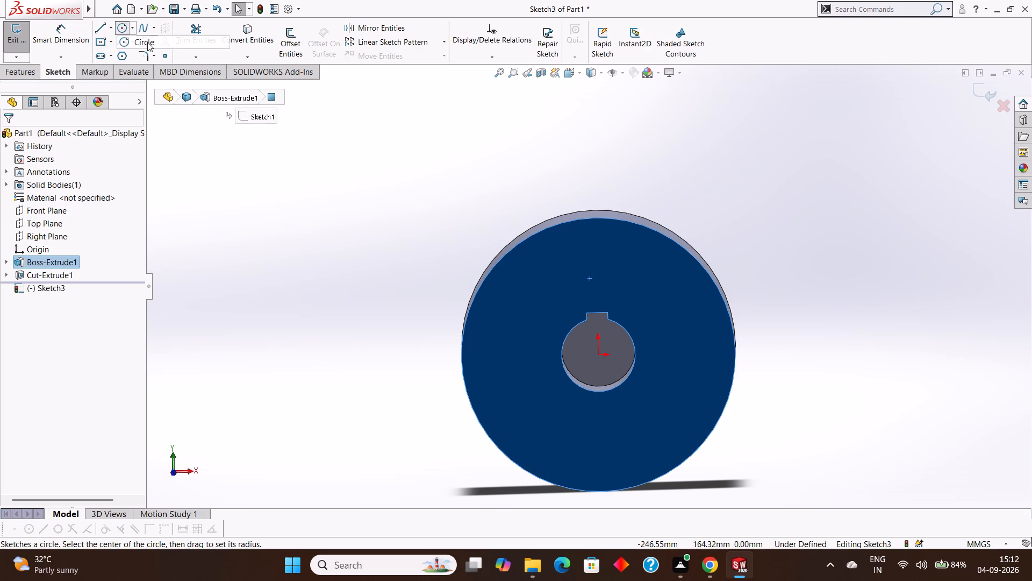
pyautogui.click(599, 354)
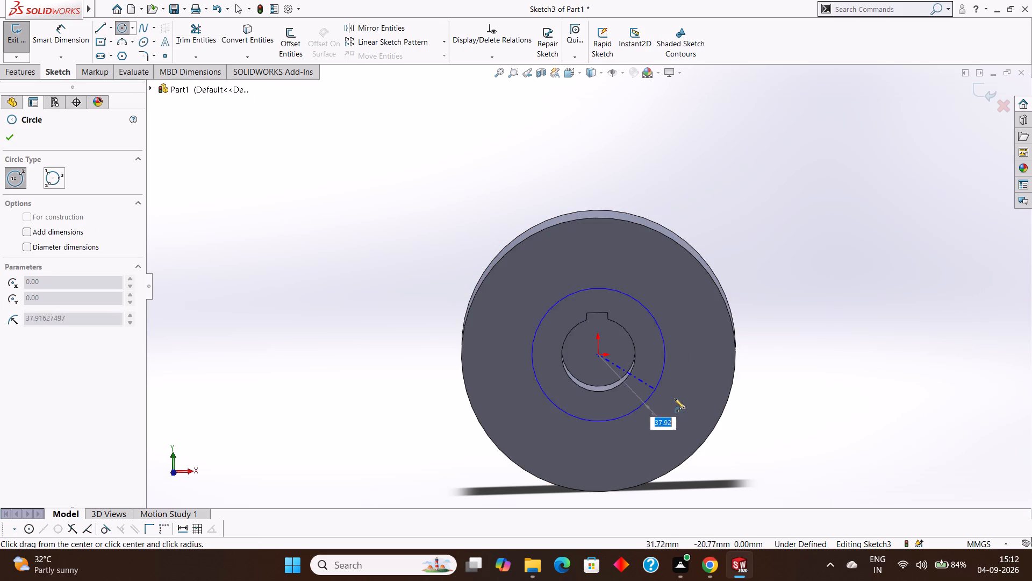
pyautogui.click(699, 374)
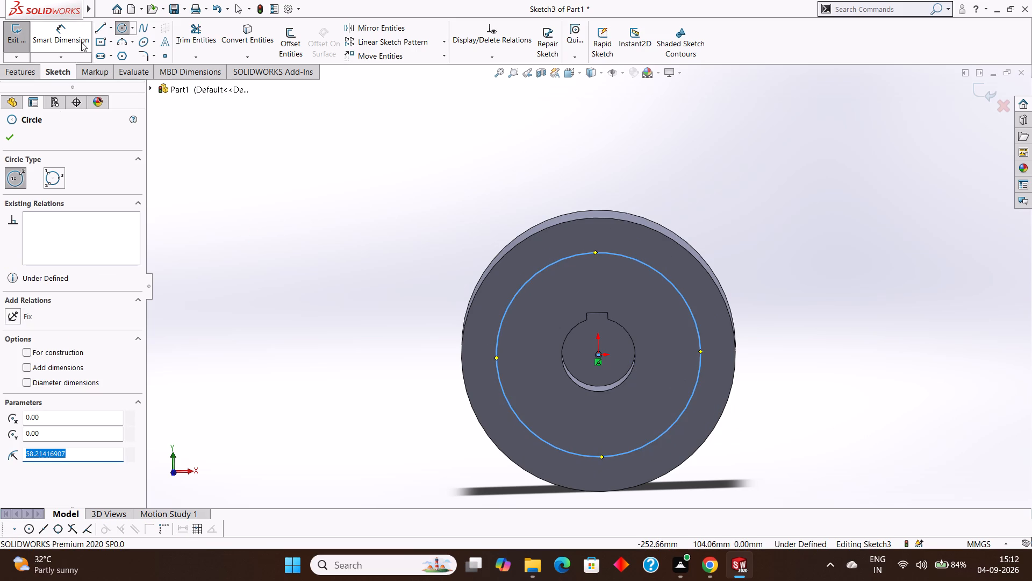
# Draw a larger concentric circle of about 71 mm radius centred on the origin.
pyautogui.click(132, 31)
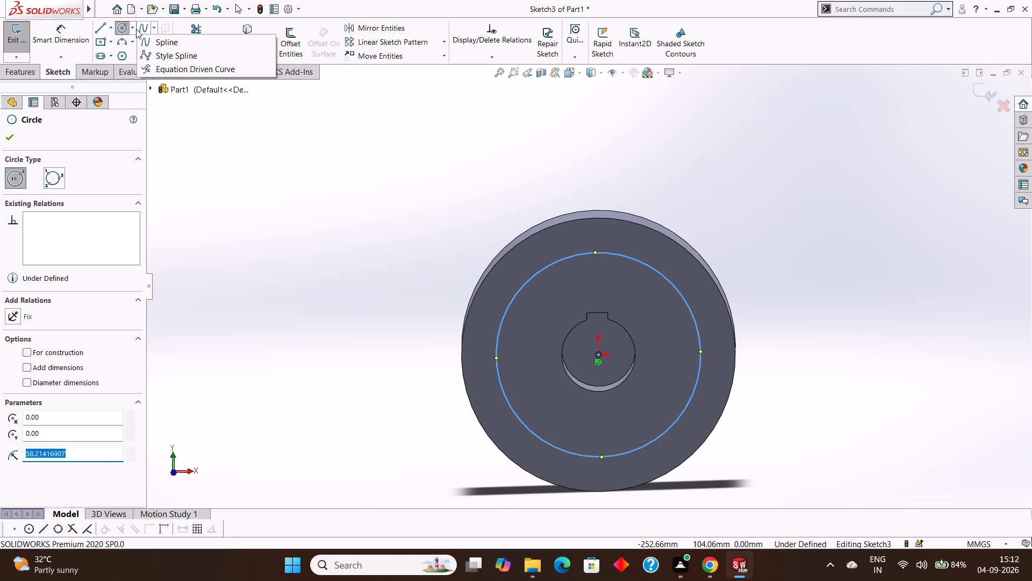
pyautogui.click(139, 41)
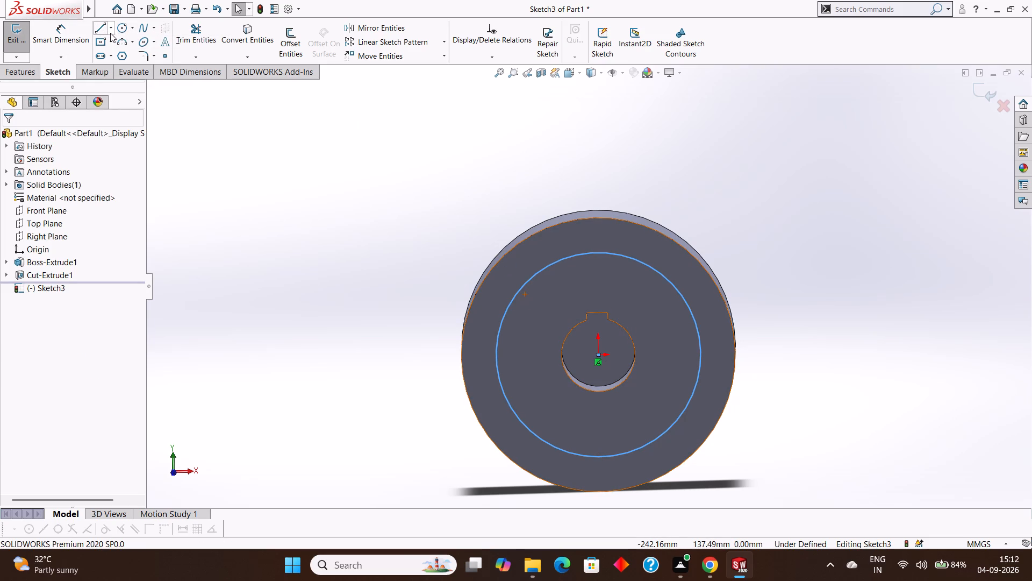
pyautogui.click(133, 30)
pyautogui.click(142, 43)
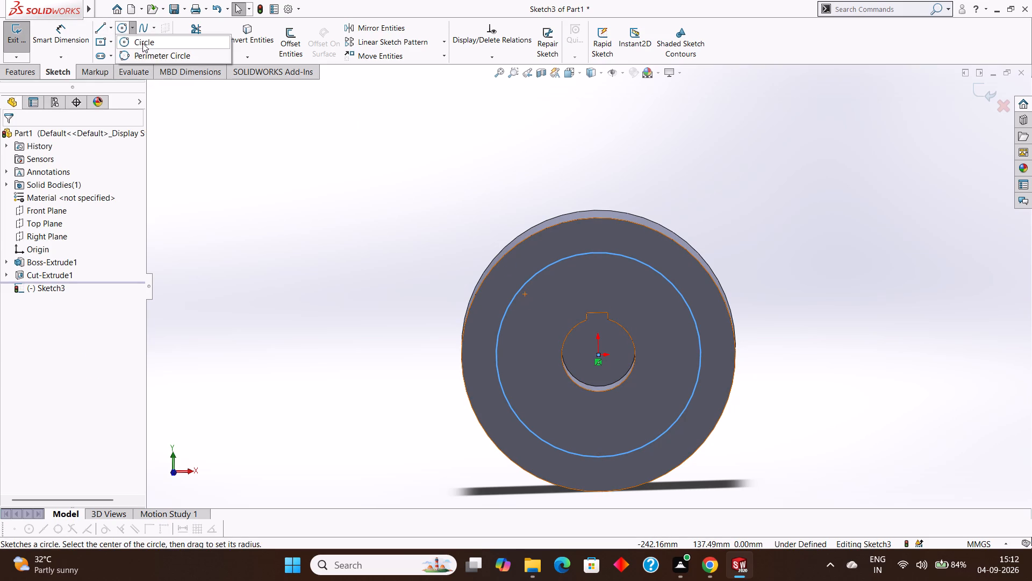
pyautogui.click(598, 355)
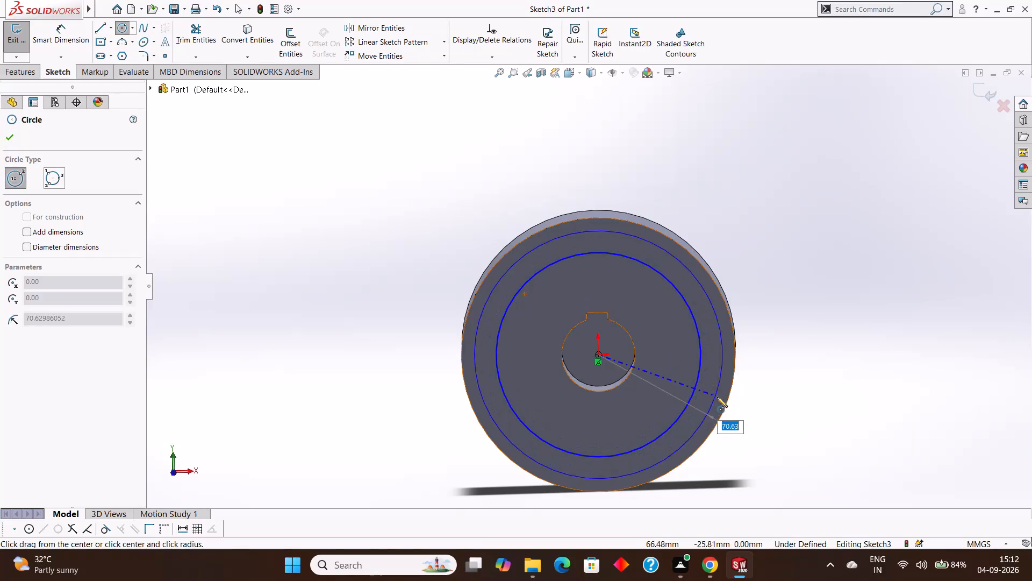
pyautogui.click(715, 399)
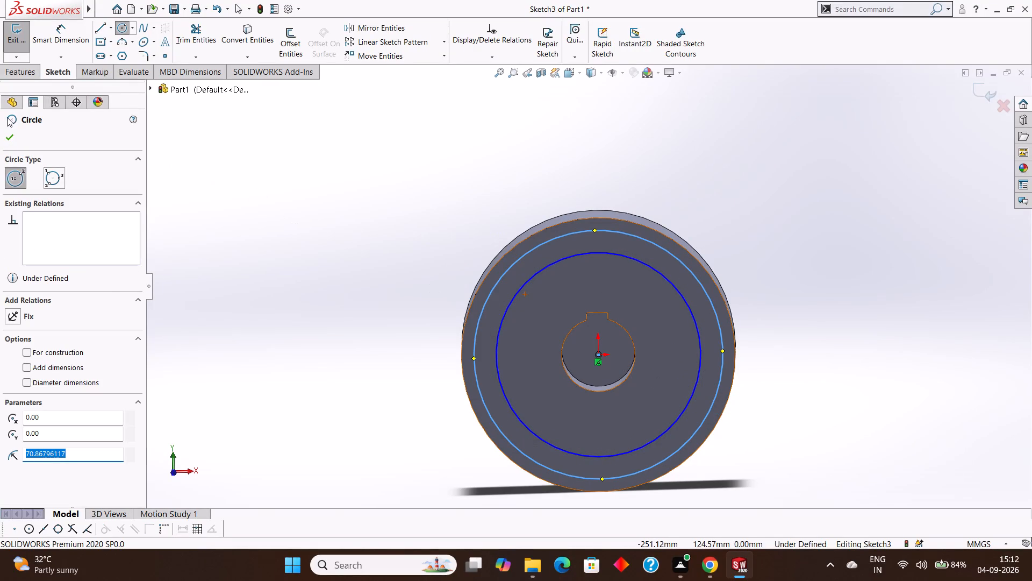
pyautogui.click(11, 133)
# Dimension the outer sketch circle to a diameter of 144 mm.
pyautogui.click(54, 35)
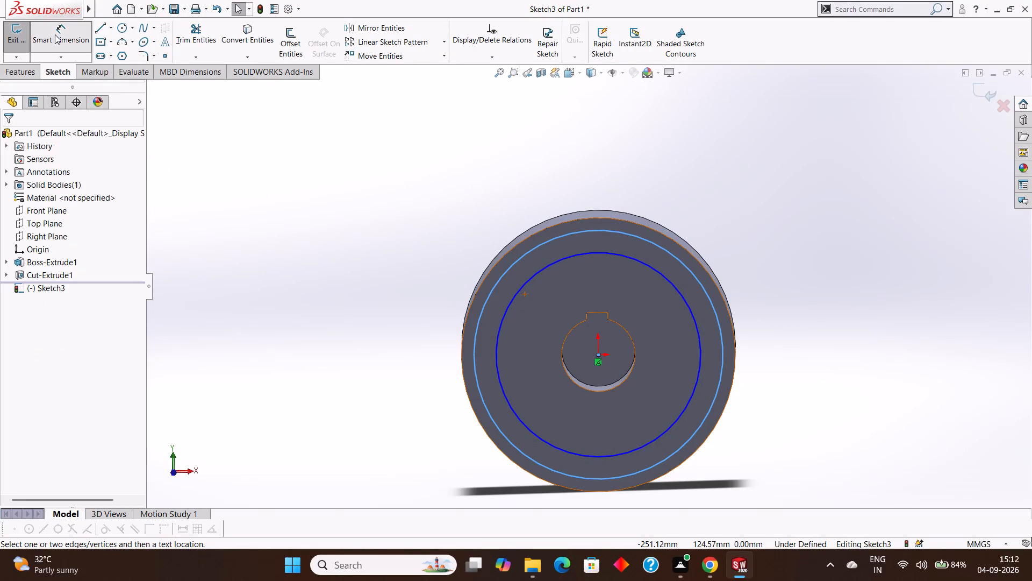
pyautogui.click(676, 255)
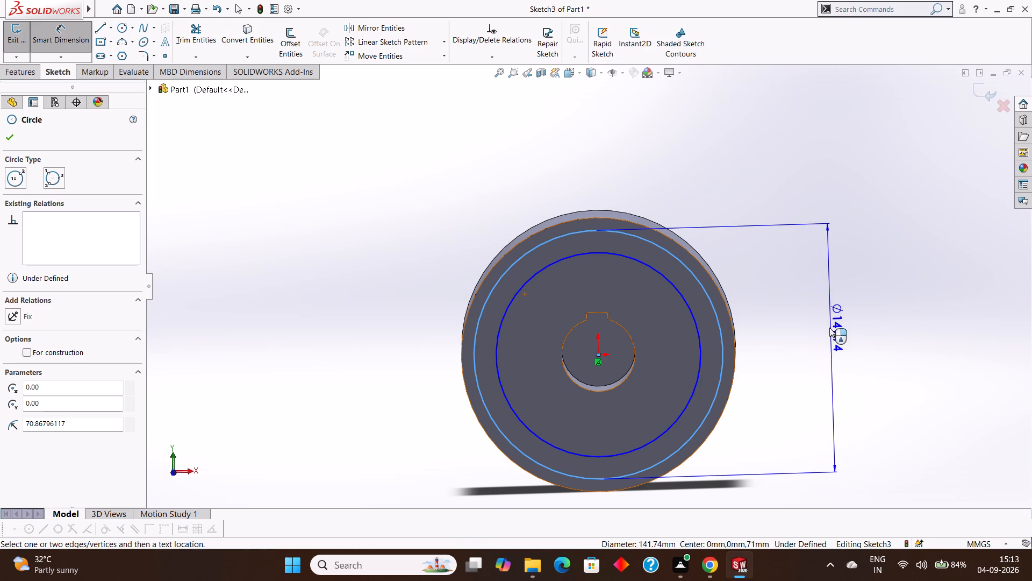
pyautogui.click(842, 292)
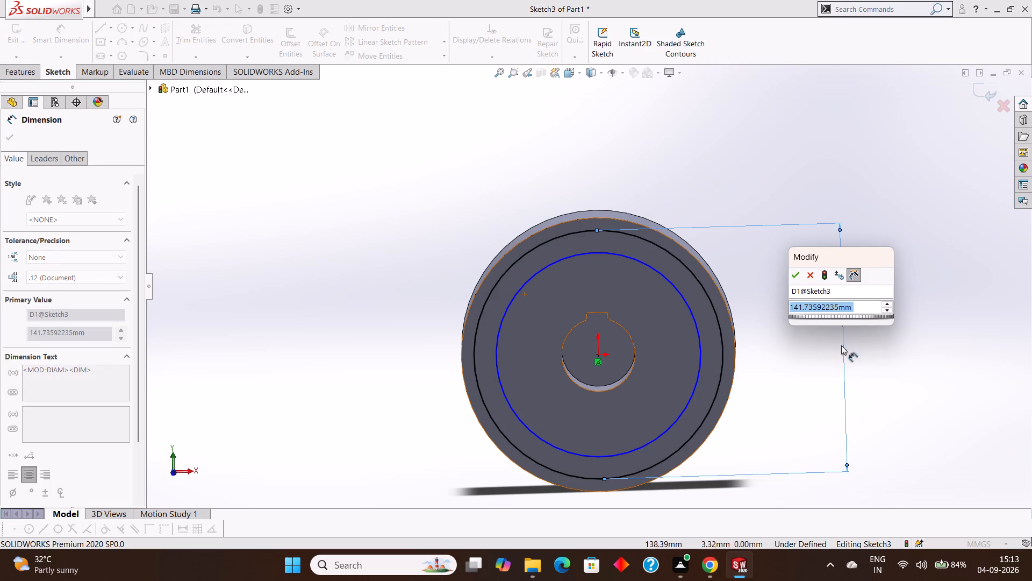
pyautogui.write('144')
pyautogui.press('Return')
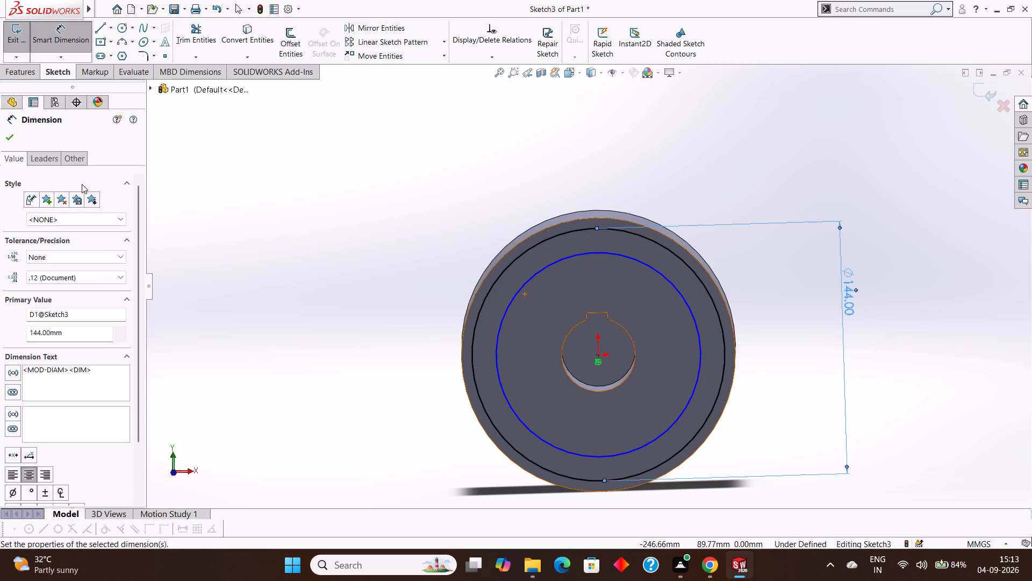
pyautogui.click(12, 137)
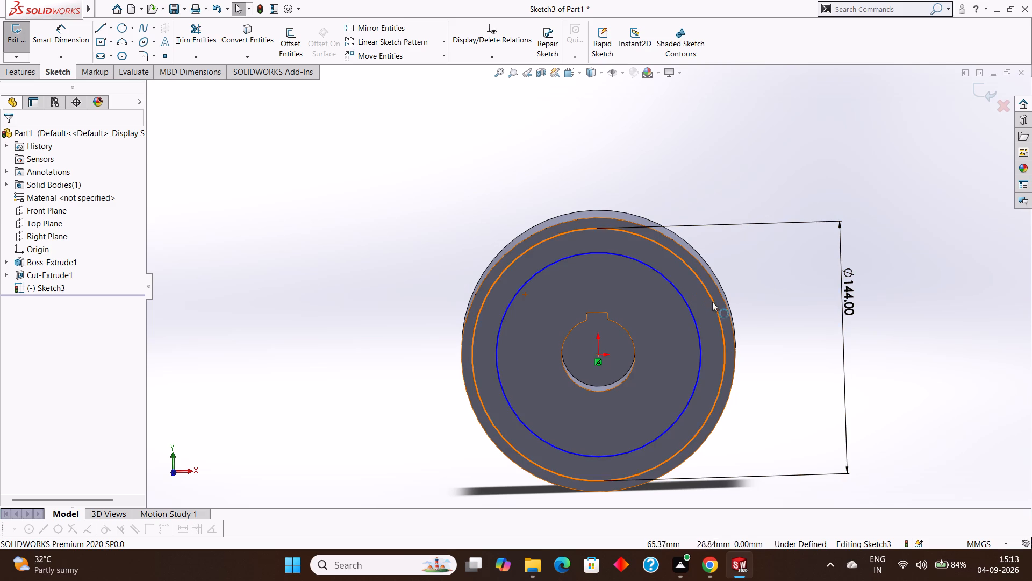
# Dimension the inner sketch circle to a diameter of 129.6 mm.
pyautogui.click(675, 284)
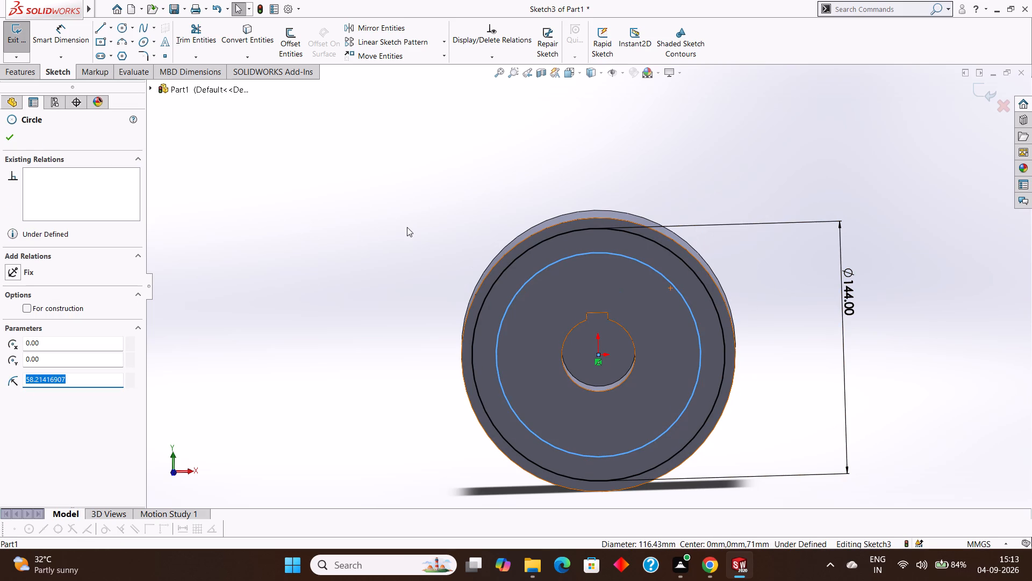
pyautogui.press('Escape')
pyautogui.click(69, 29)
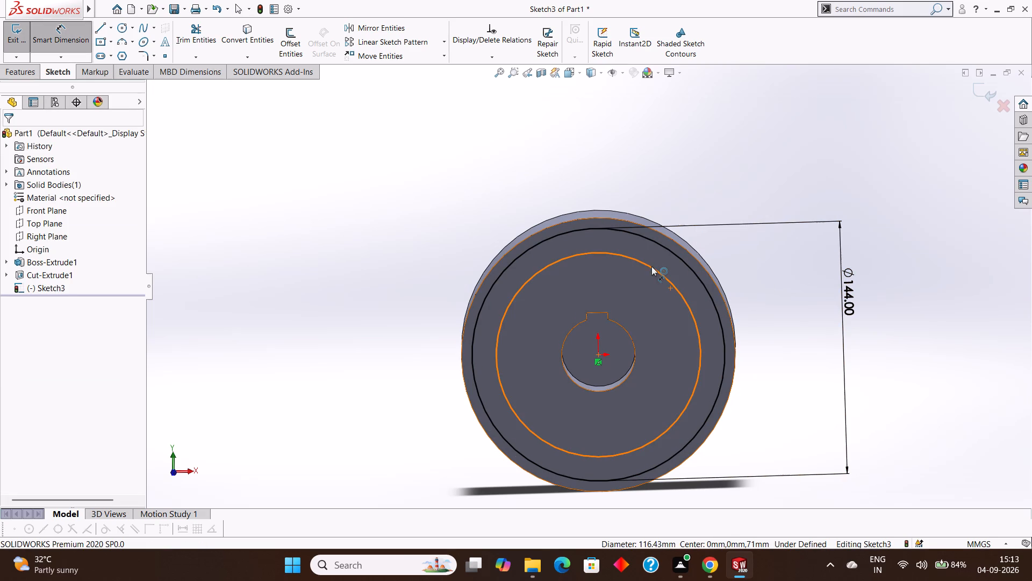
pyautogui.click(657, 270)
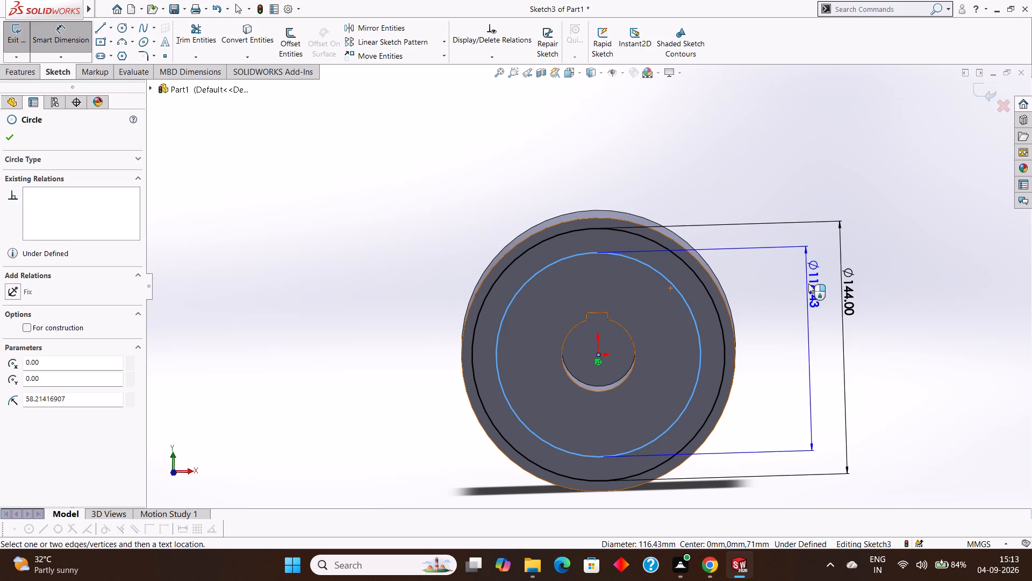
pyautogui.click(809, 284)
pyautogui.press('1')
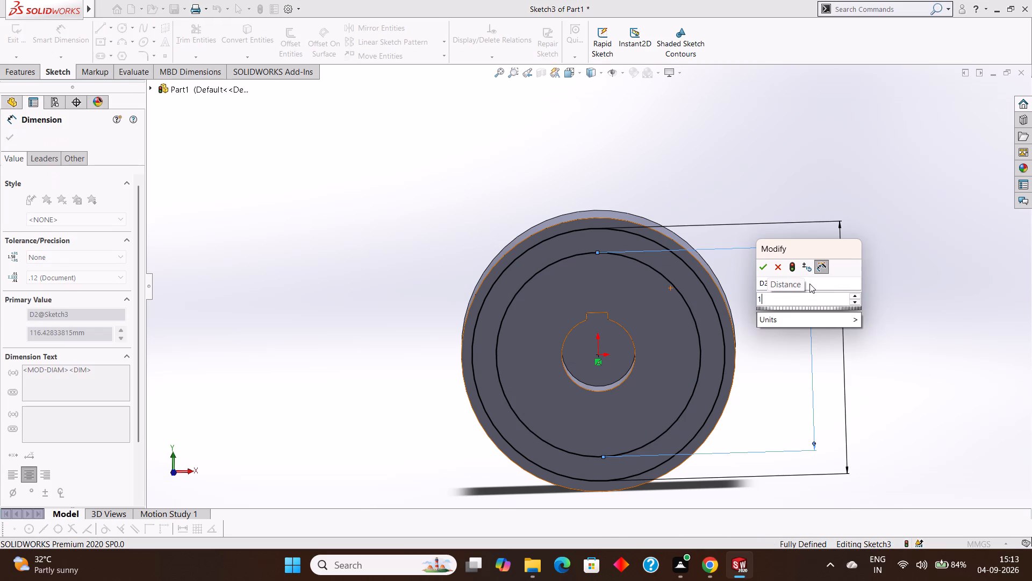
pyautogui.write('29.')
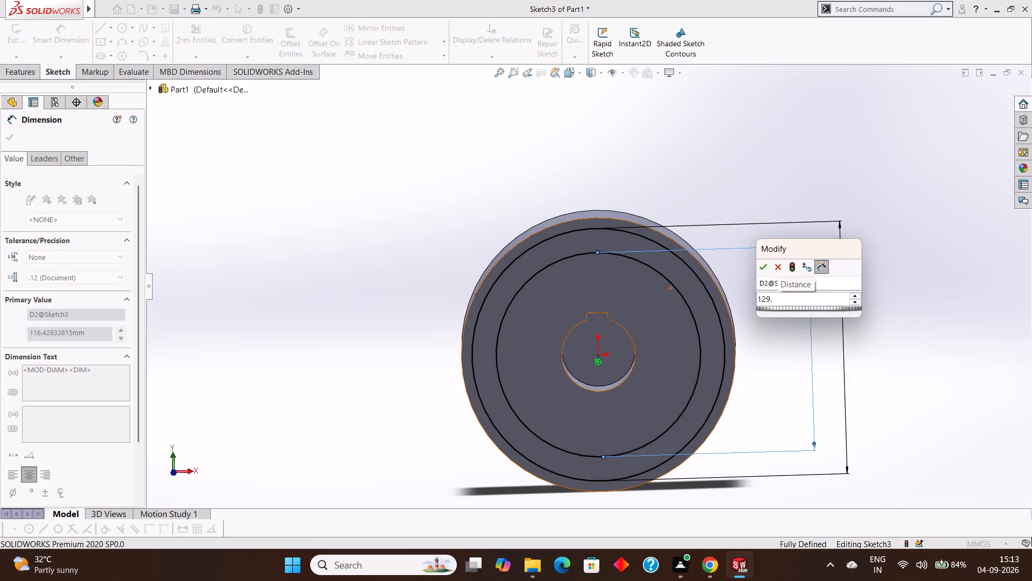
pyautogui.press('6')
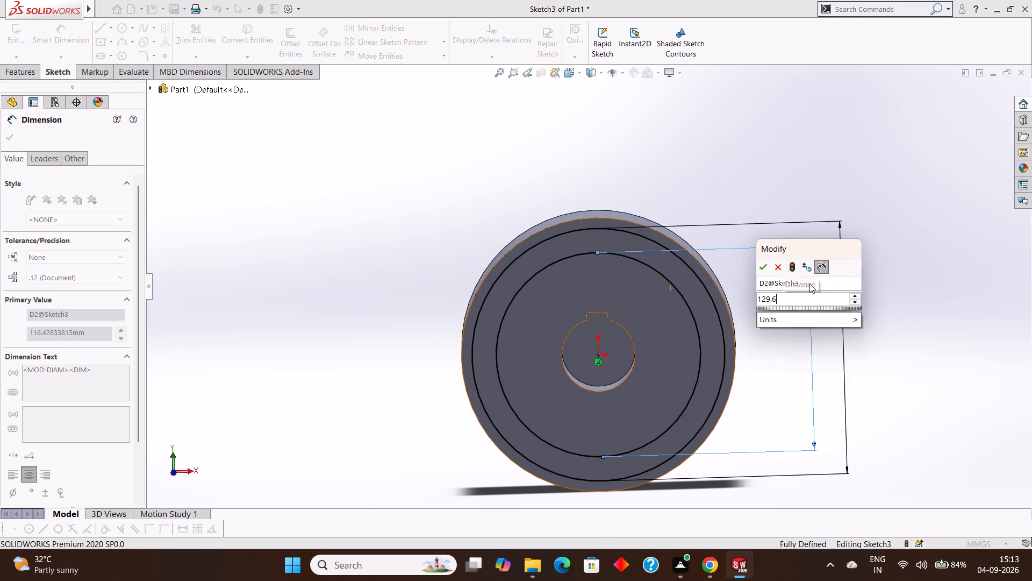
pyautogui.press('Return')
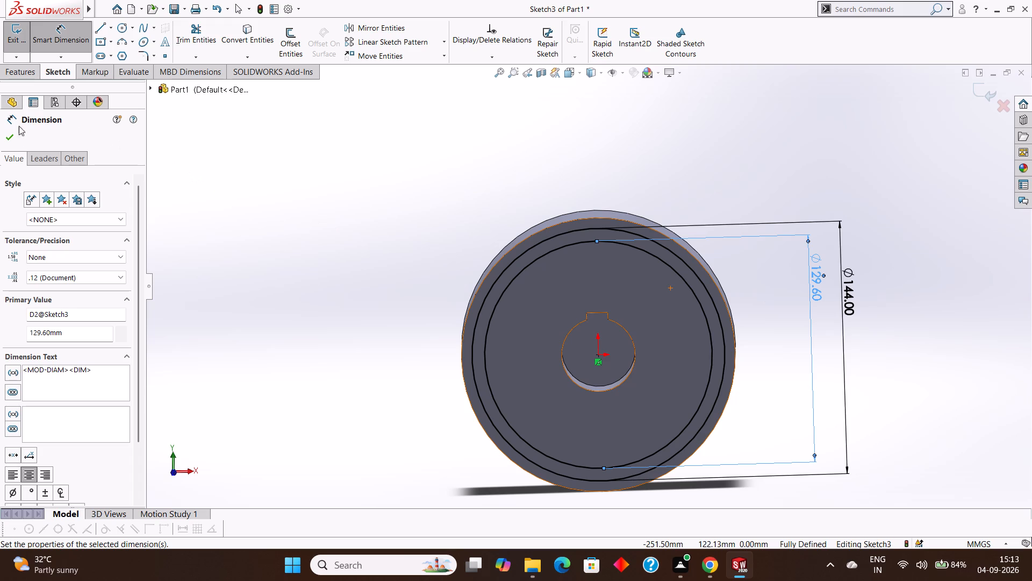
pyautogui.click(13, 132)
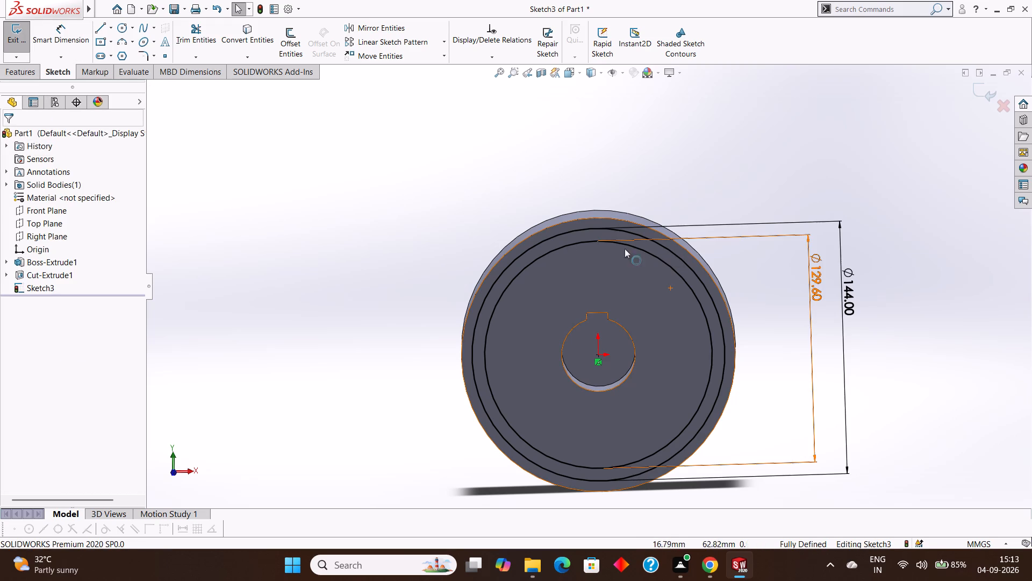
# Draw a vertical centerline from the origin up to the cylinder's outer edge, 78 mm long.
pyautogui.click(114, 27)
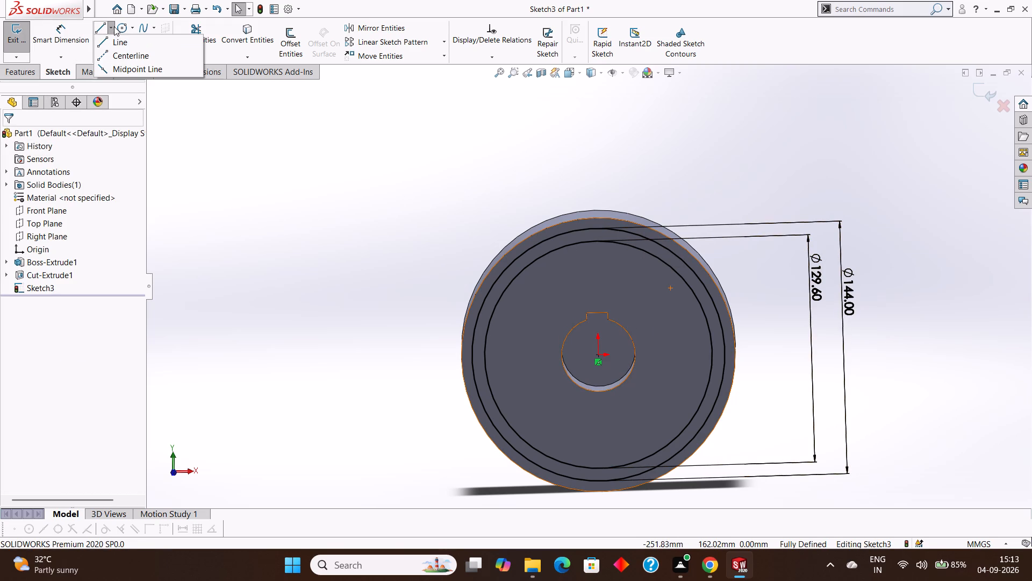
pyautogui.click(124, 54)
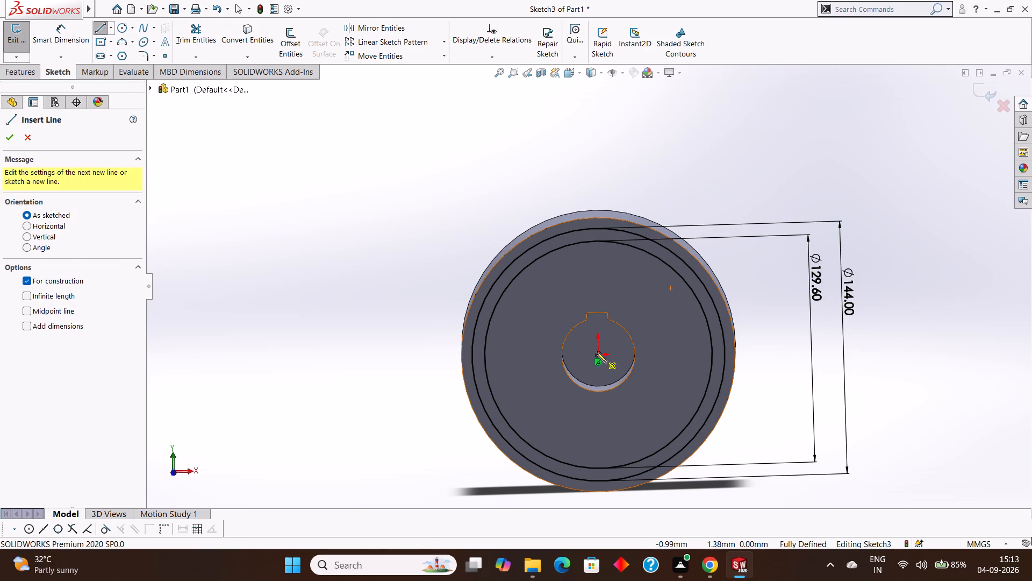
pyautogui.click(599, 355)
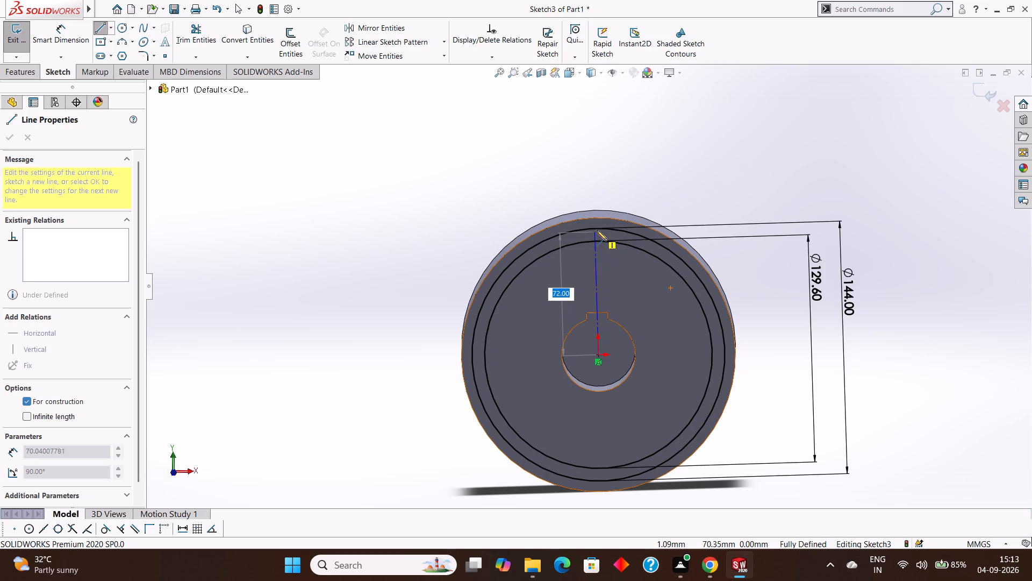
pyautogui.click(595, 219)
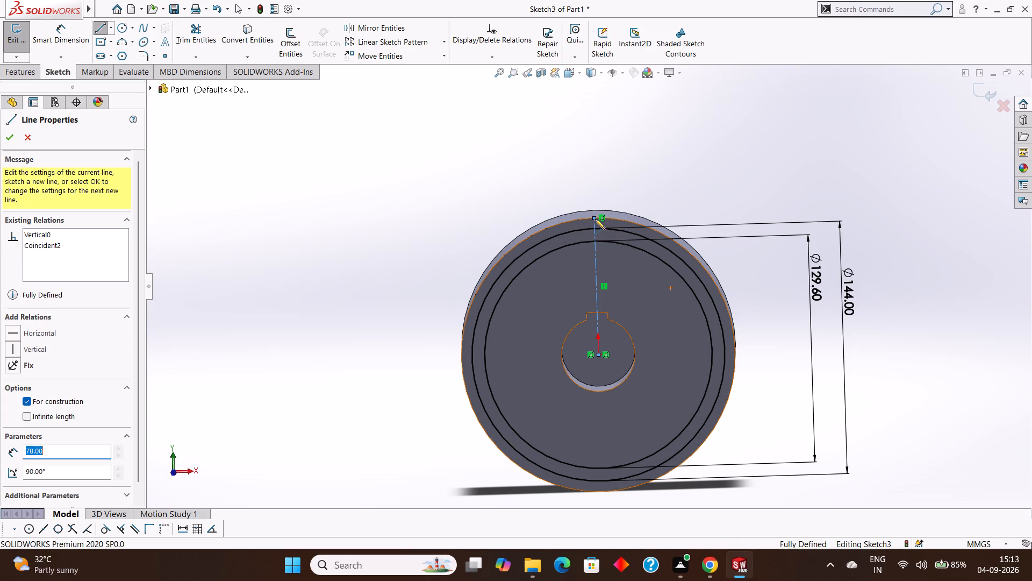
pyautogui.rightClick(662, 170)
pyautogui.click(699, 180)
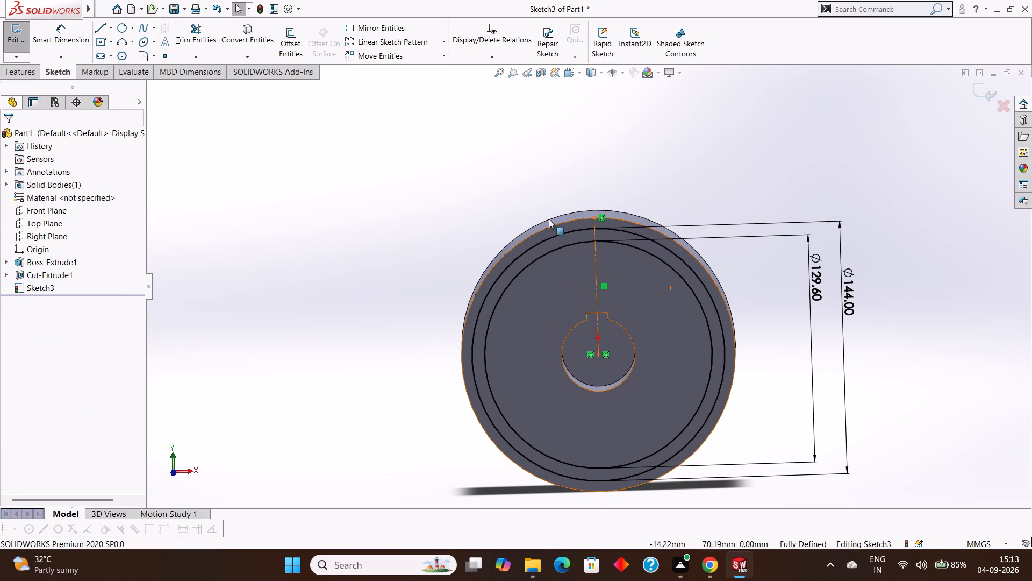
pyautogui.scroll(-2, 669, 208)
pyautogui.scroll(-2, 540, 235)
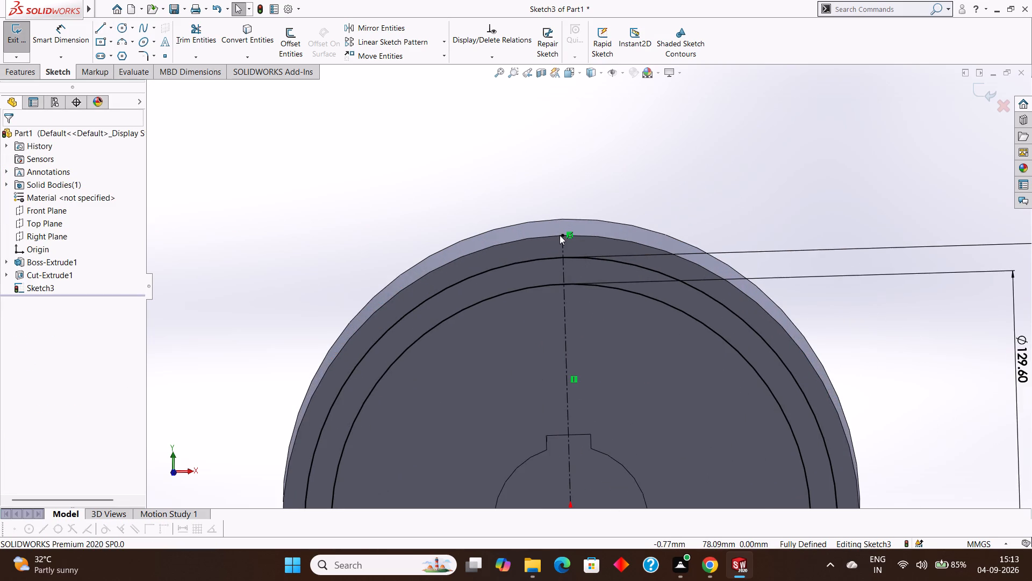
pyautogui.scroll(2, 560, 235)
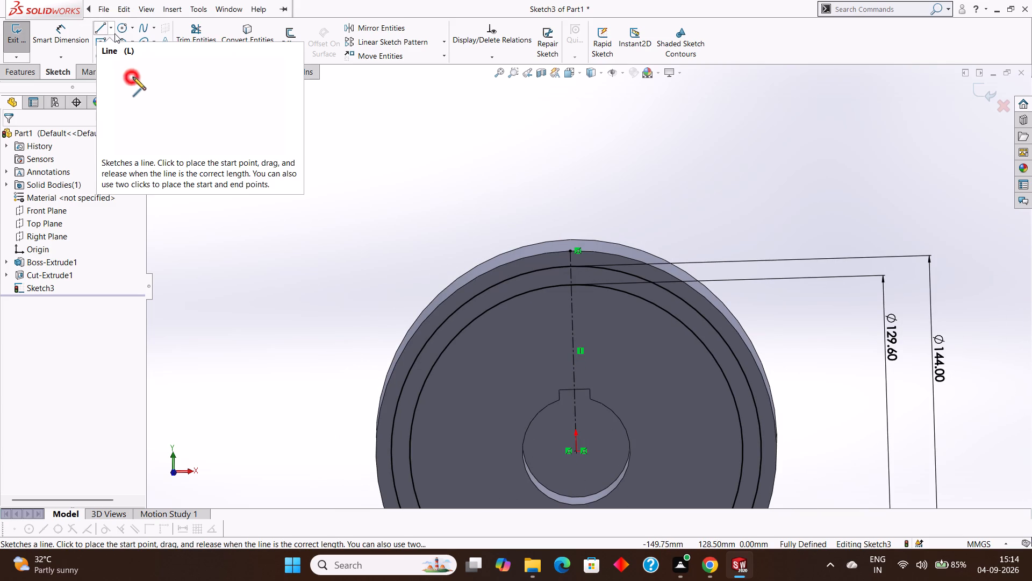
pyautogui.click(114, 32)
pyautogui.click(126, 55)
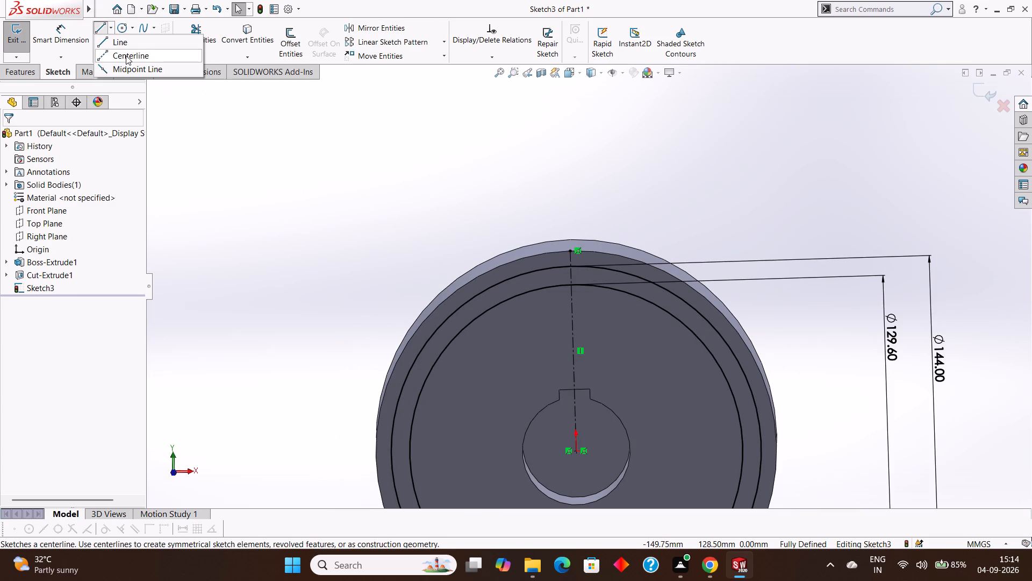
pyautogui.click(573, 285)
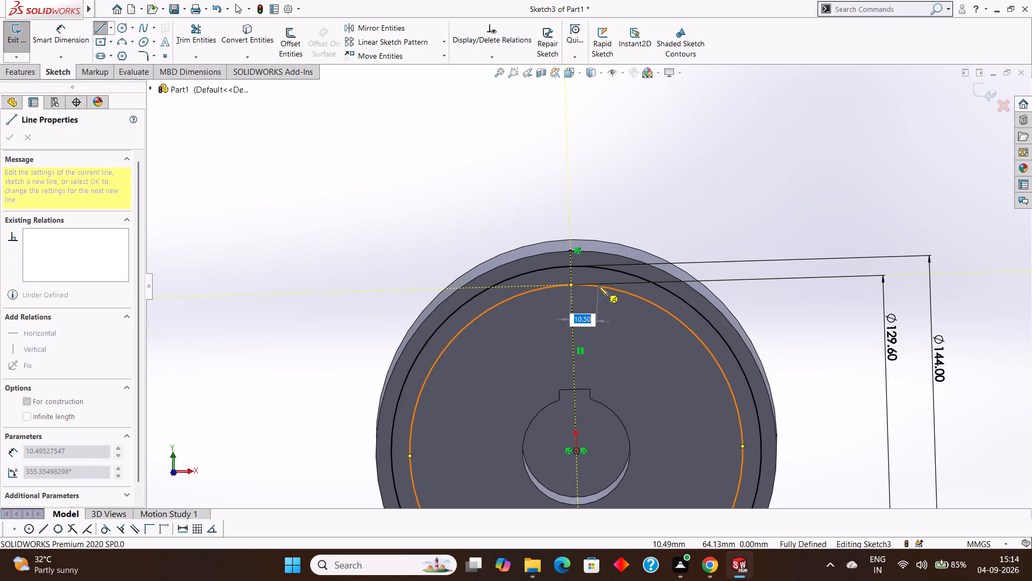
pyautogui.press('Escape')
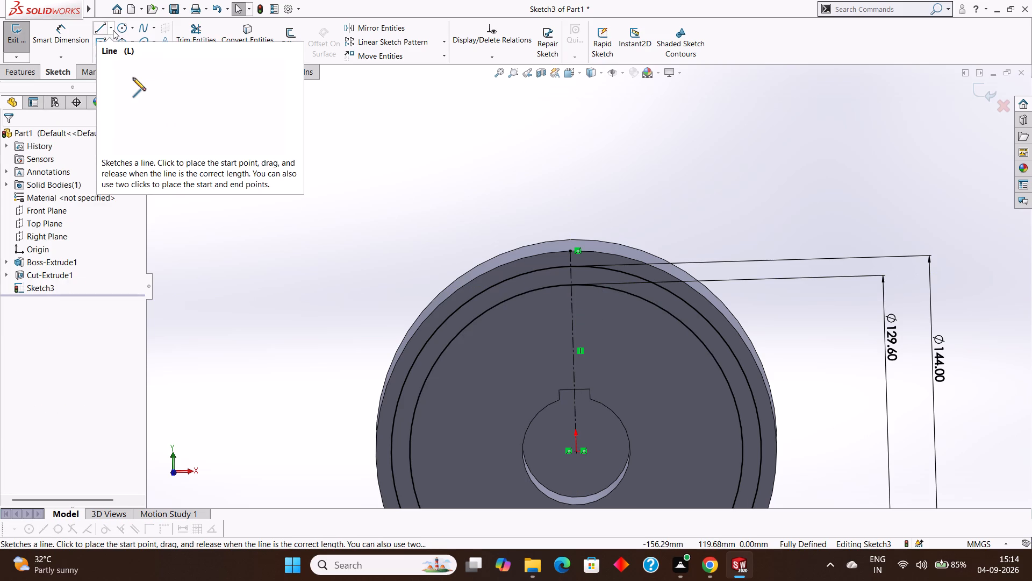
# Draw a 3 mm line from the inner circle's top point on the centerline to the circle on the +X side.
pyautogui.click(113, 30)
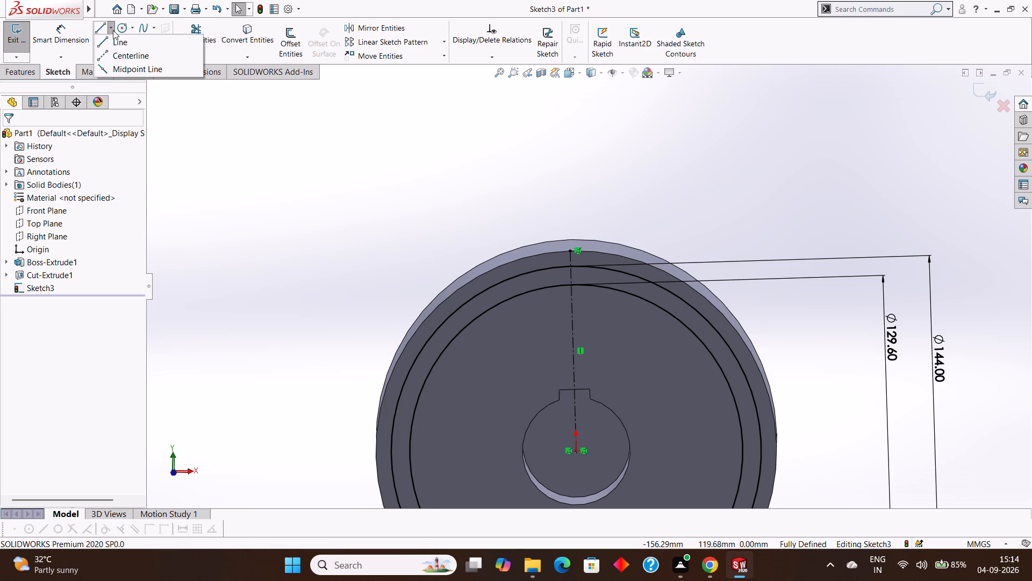
pyautogui.click(128, 40)
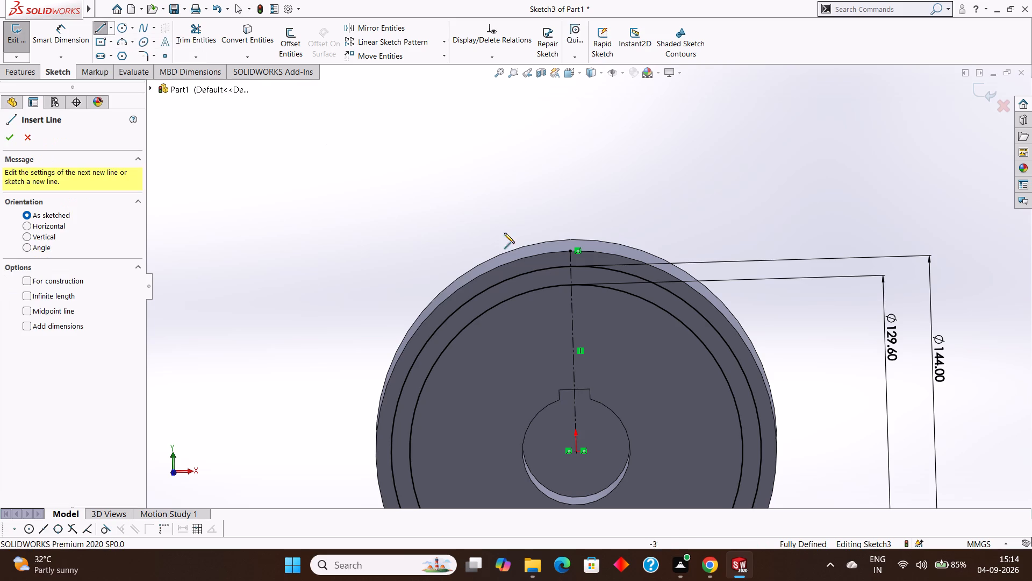
pyautogui.click(571, 284)
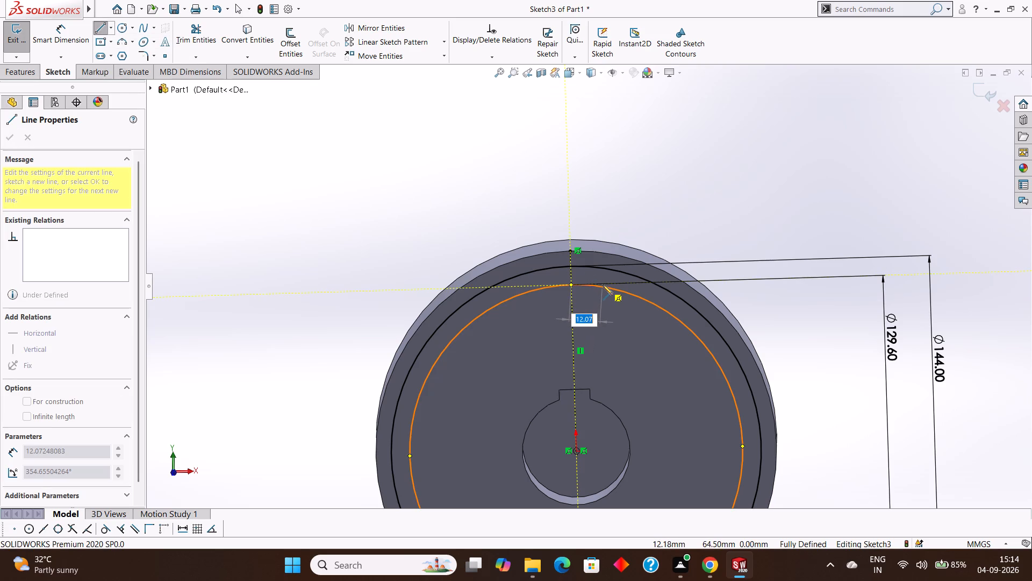
pyautogui.press('3')
pyautogui.press('Return')
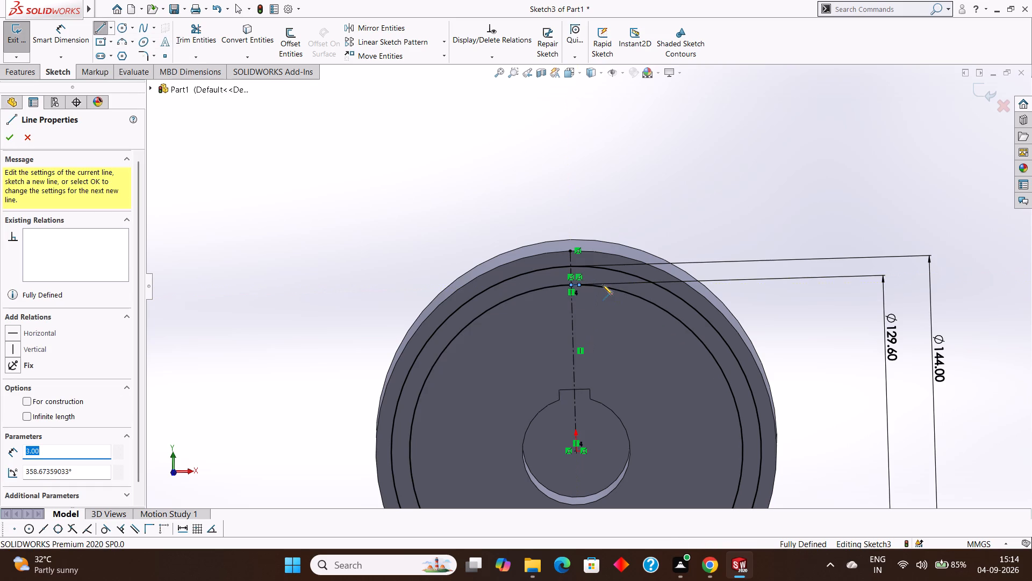
pyautogui.press('Escape')
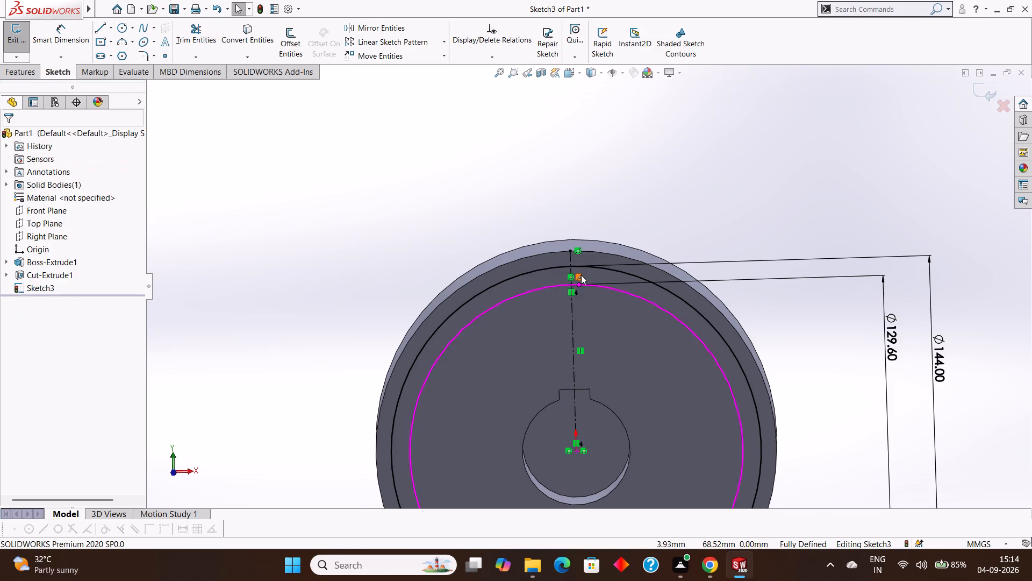
# Draw a matching 3 mm line from the same top point to the inner circle on the -X side, undoing any extra chained segment.
pyautogui.scroll(-4, 581, 275)
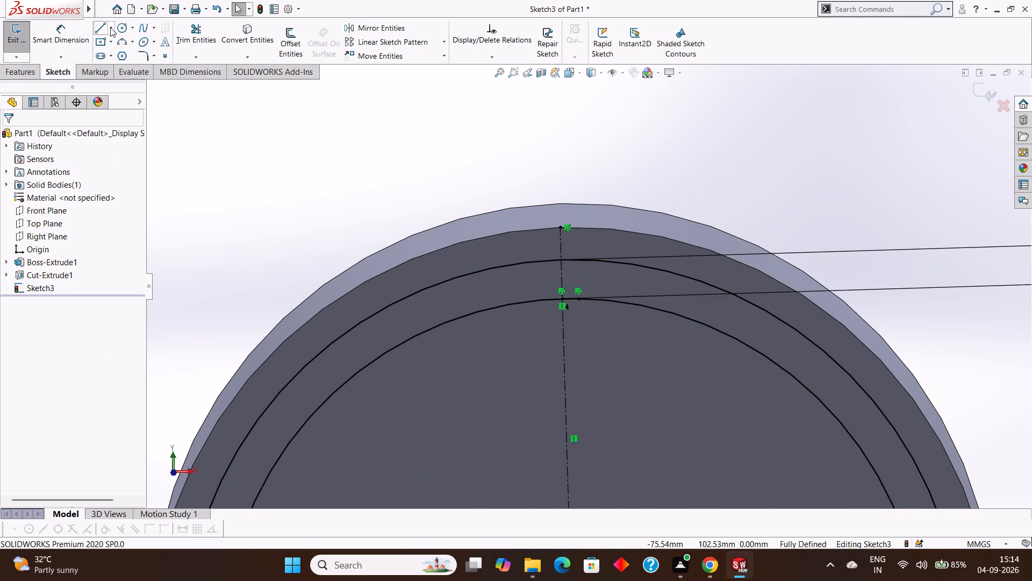
pyautogui.click(111, 26)
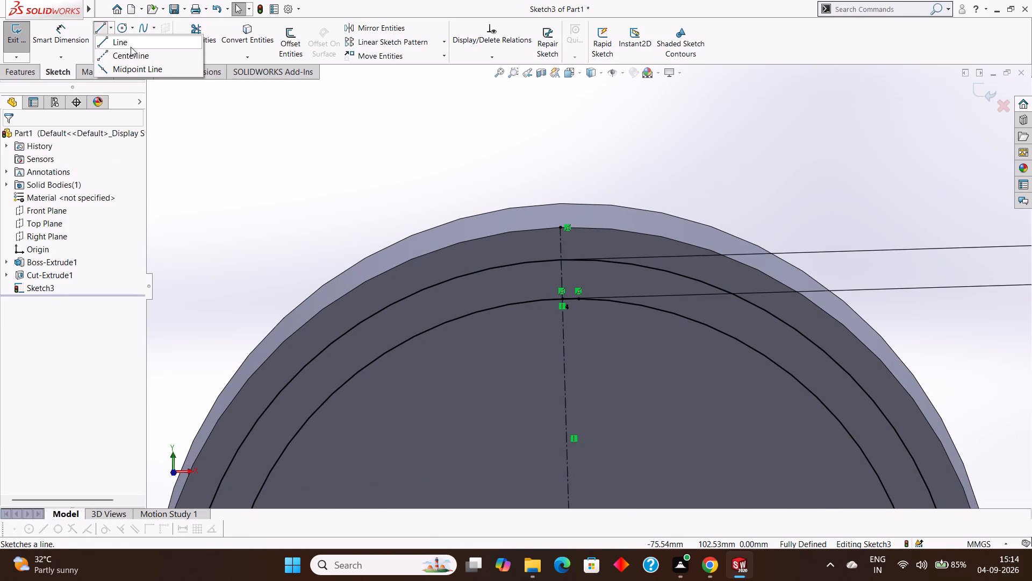
pyautogui.click(131, 44)
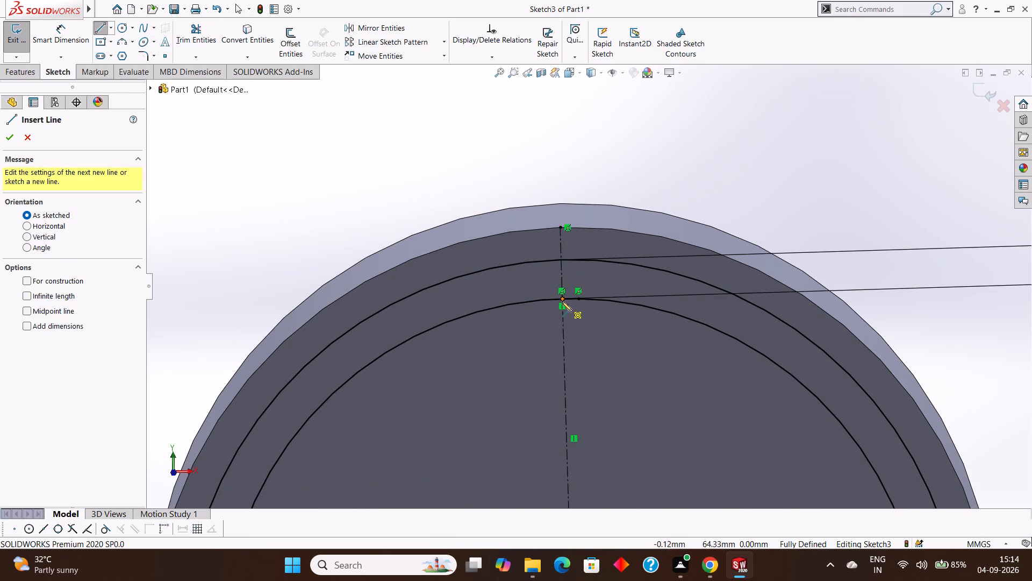
pyautogui.click(562, 297)
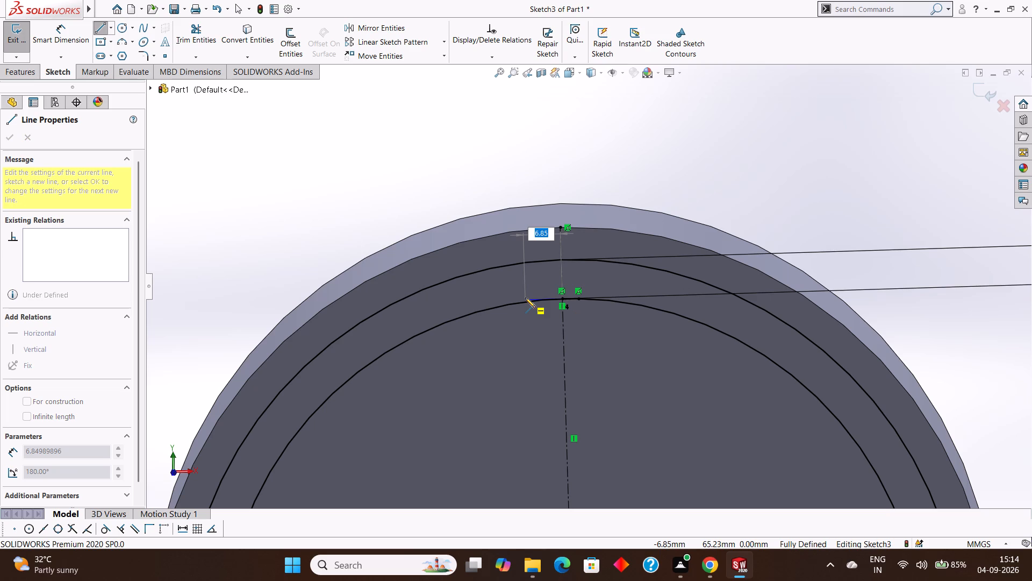
pyautogui.press('3')
pyautogui.press('Return')
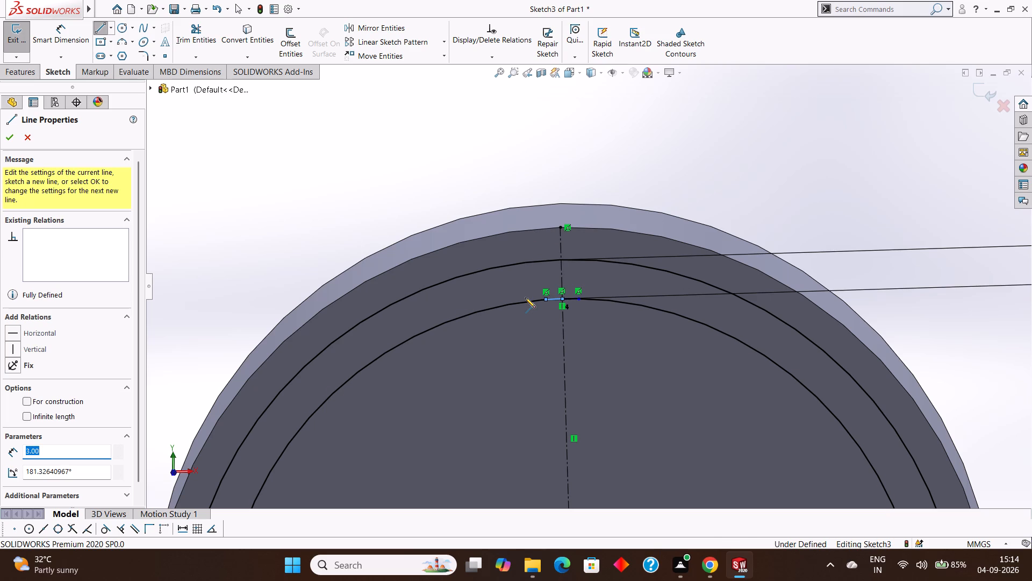
pyautogui.click(538, 327)
pyautogui.rightClick(536, 321)
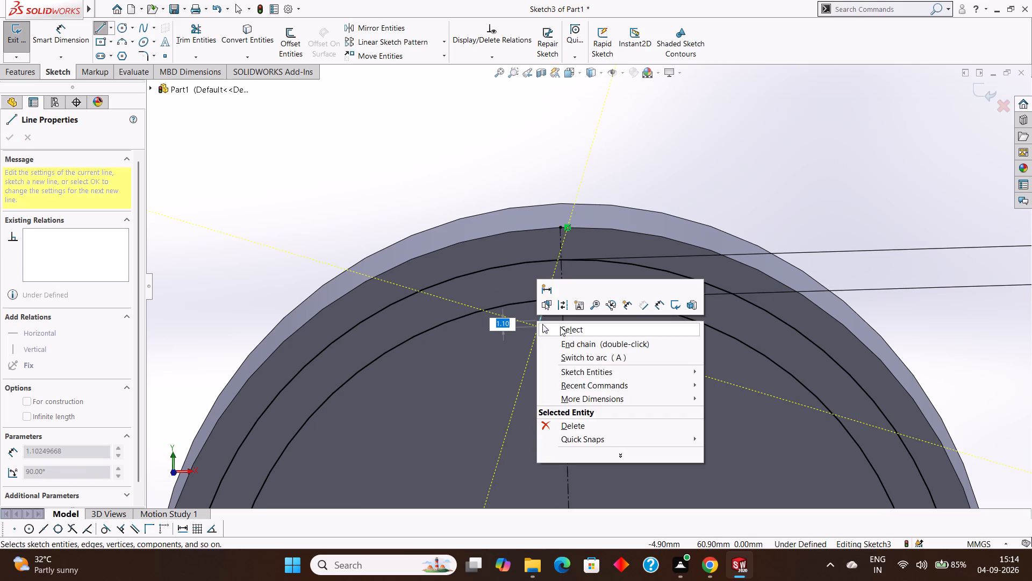
pyautogui.click(560, 327)
pyautogui.hotkey('ctrl', 'z')
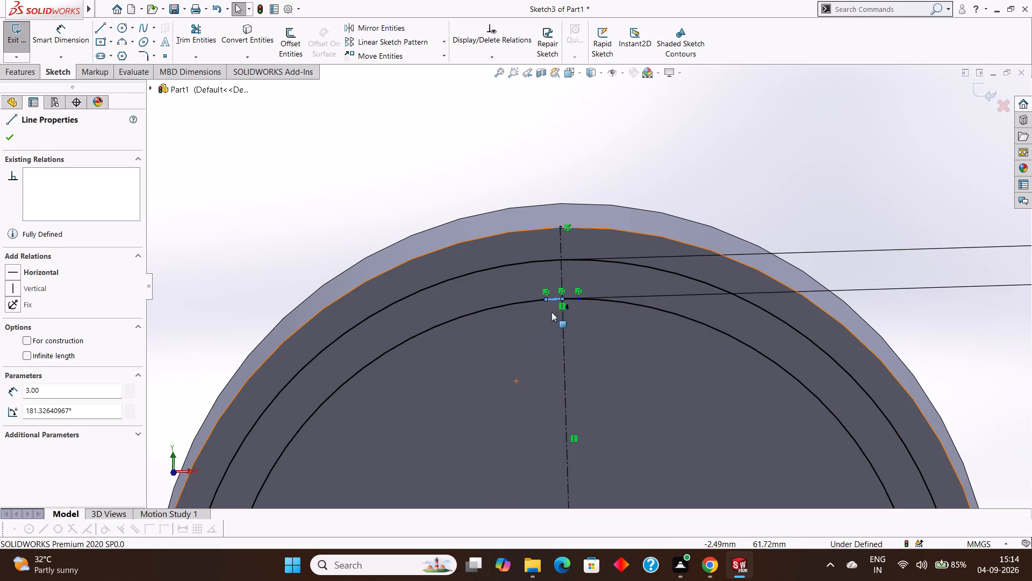
# Examine up close how the short lines meet the inner circle and the centerline.
pyautogui.scroll(-10, 560, 293)
pyautogui.scroll(-5, 557, 340)
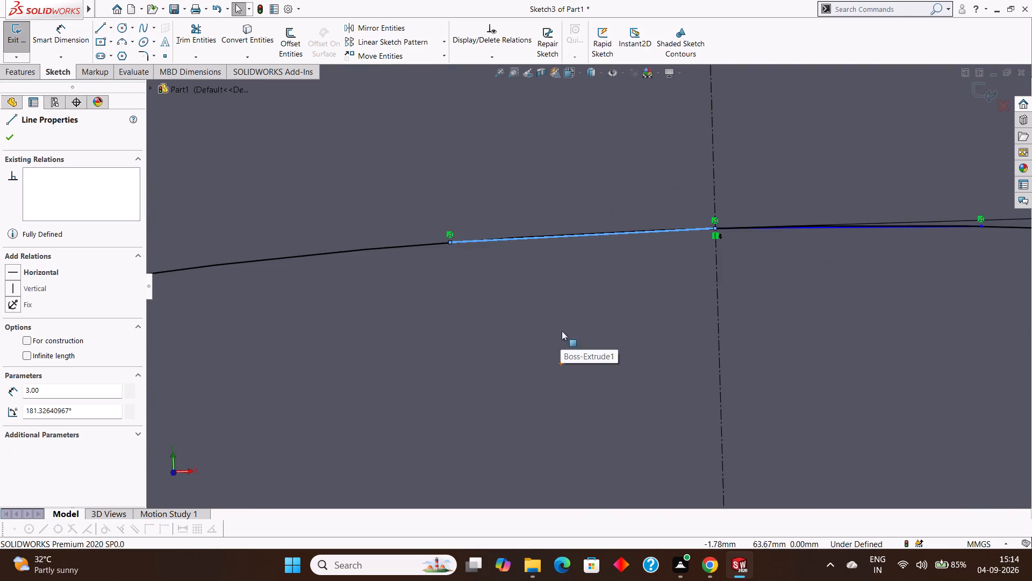
pyautogui.scroll(-5, 594, 241)
pyautogui.scroll(10, 594, 241)
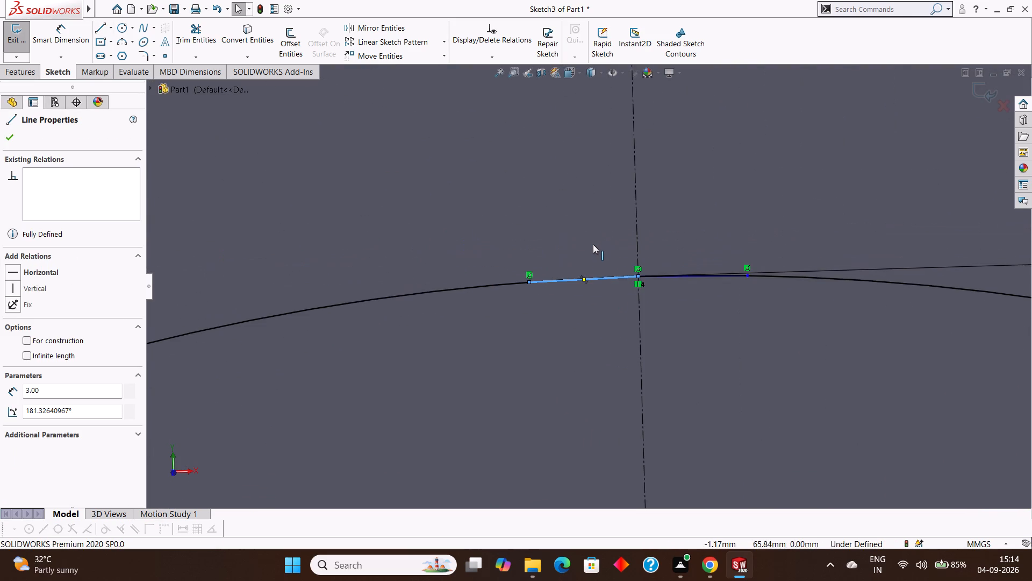
pyautogui.scroll(9, 589, 278)
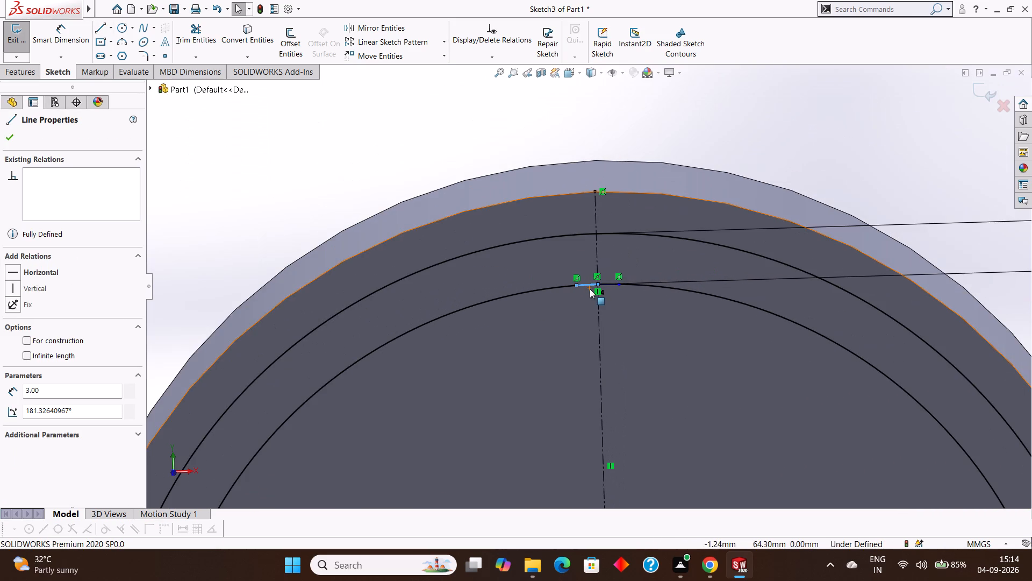
pyautogui.scroll(1, 592, 289)
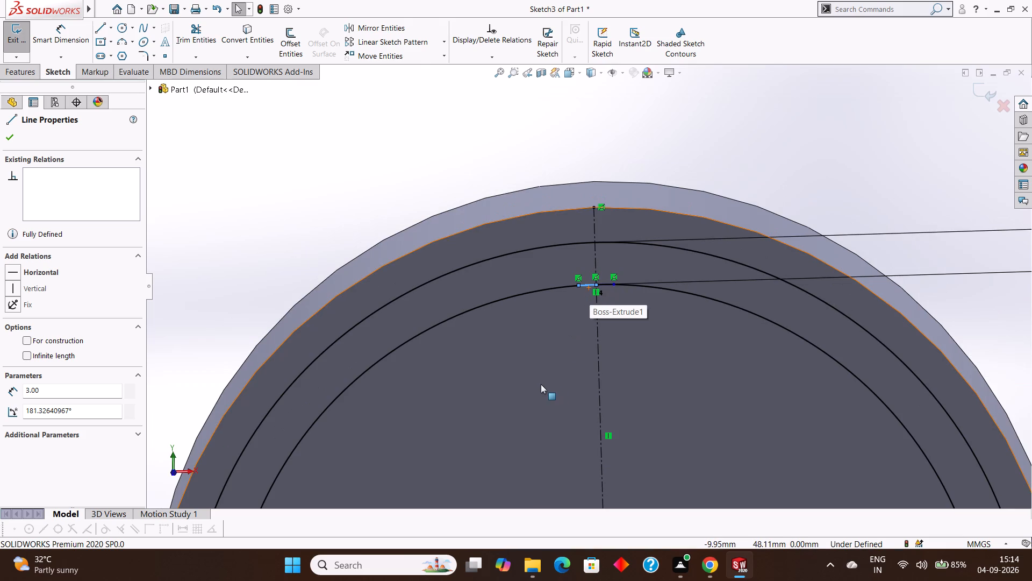
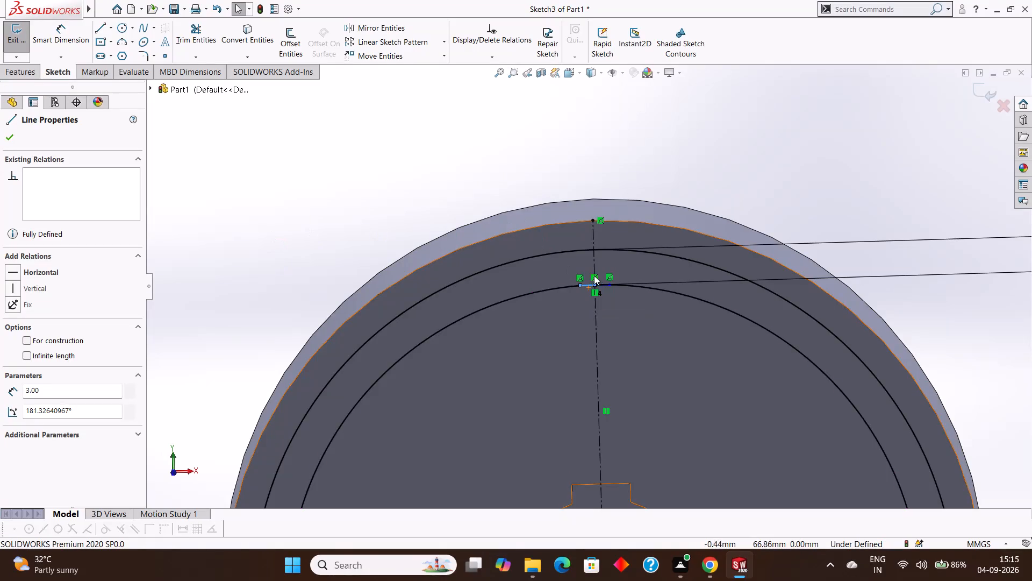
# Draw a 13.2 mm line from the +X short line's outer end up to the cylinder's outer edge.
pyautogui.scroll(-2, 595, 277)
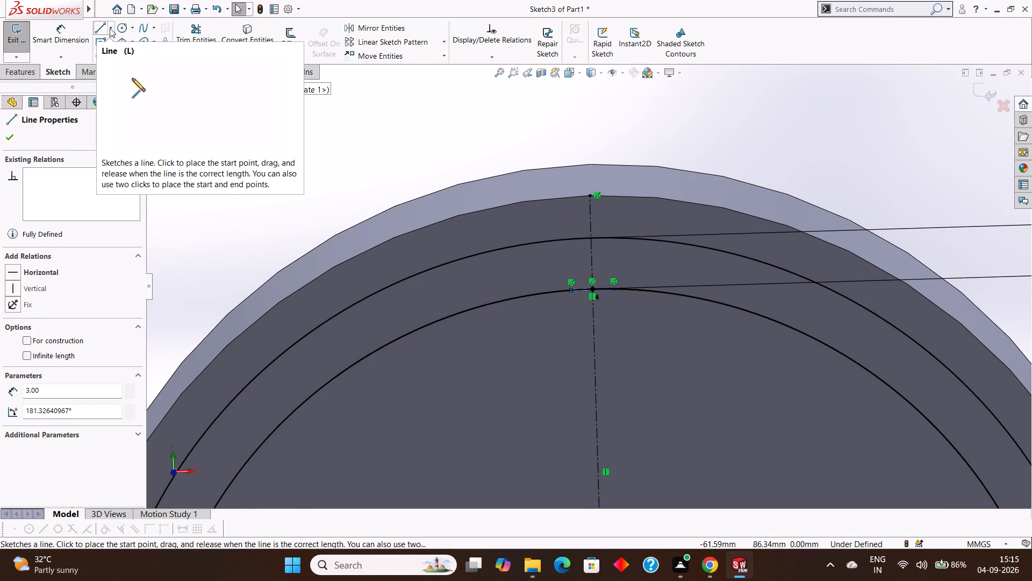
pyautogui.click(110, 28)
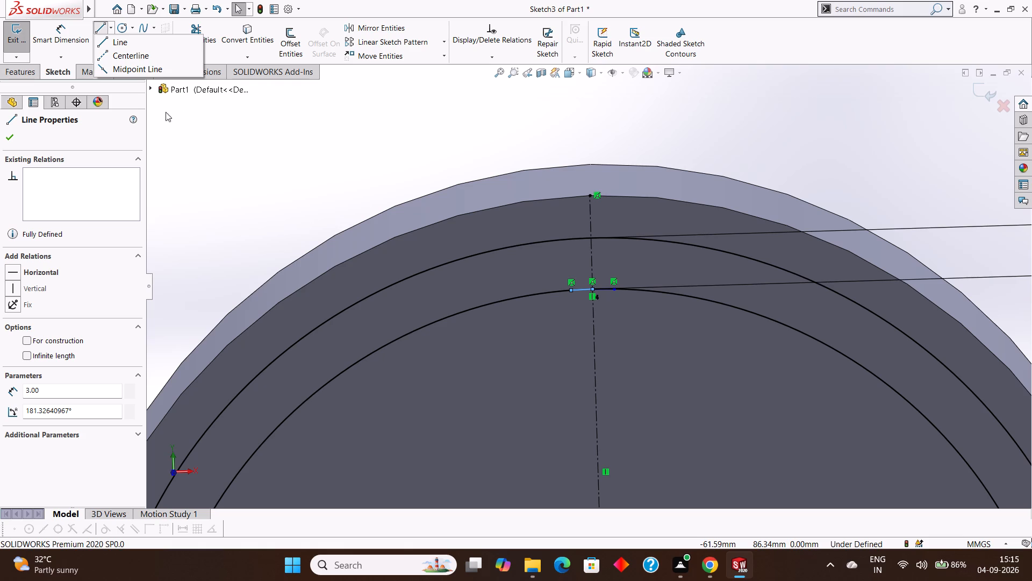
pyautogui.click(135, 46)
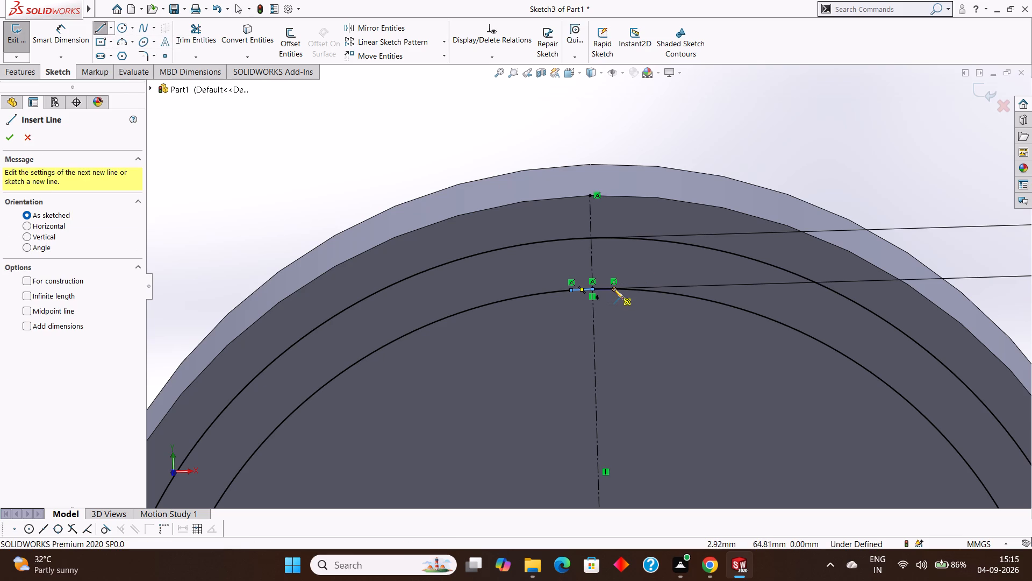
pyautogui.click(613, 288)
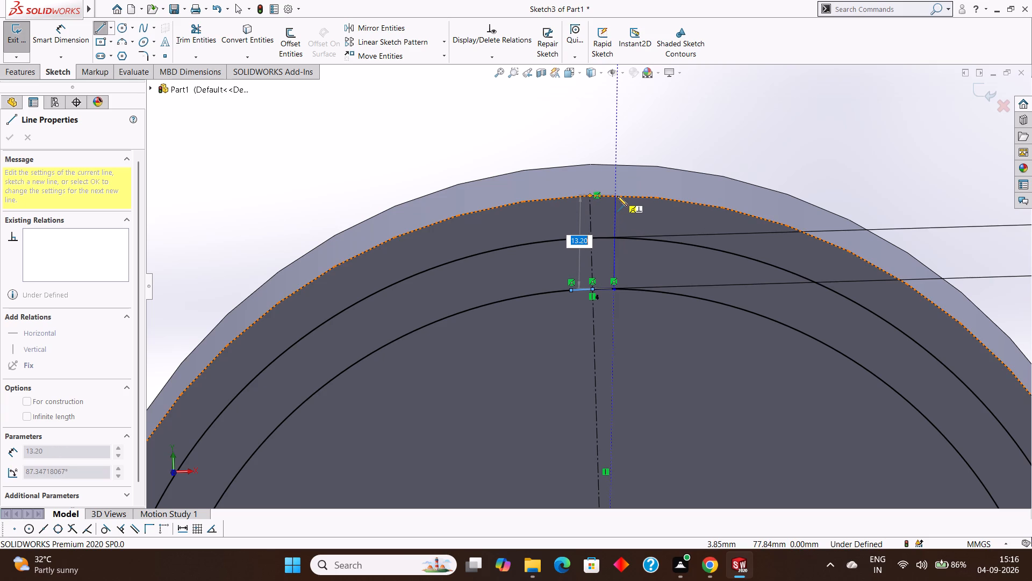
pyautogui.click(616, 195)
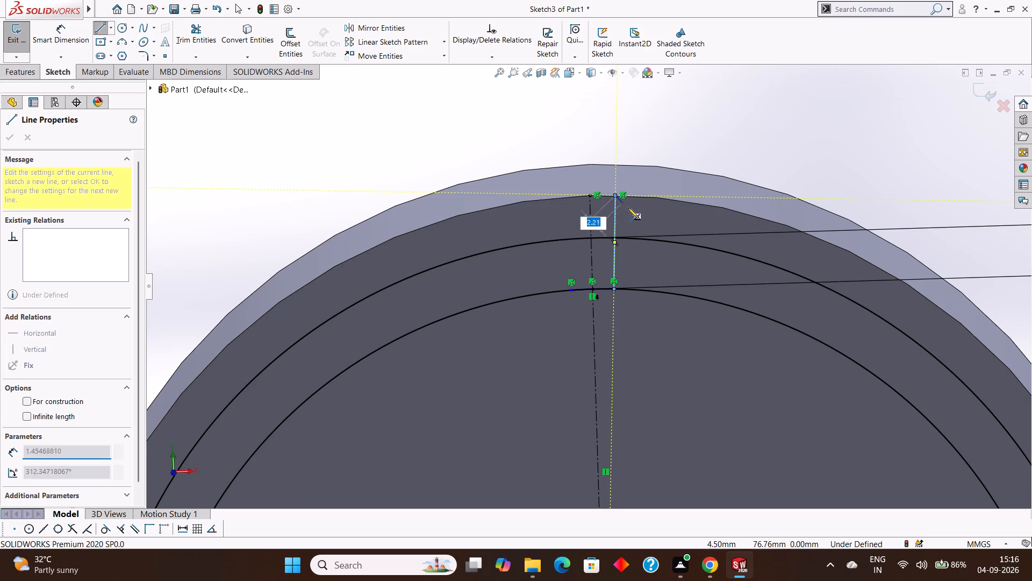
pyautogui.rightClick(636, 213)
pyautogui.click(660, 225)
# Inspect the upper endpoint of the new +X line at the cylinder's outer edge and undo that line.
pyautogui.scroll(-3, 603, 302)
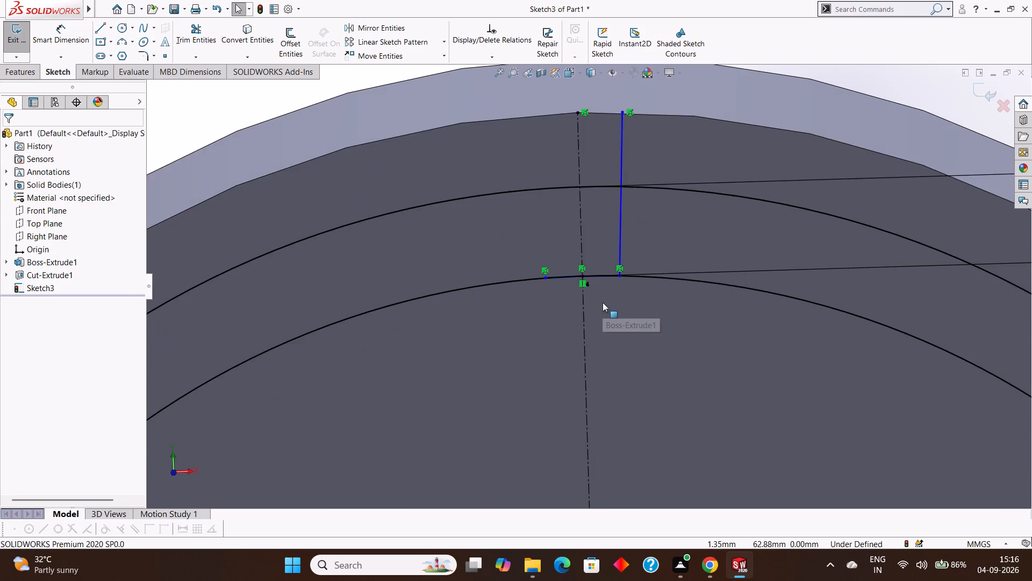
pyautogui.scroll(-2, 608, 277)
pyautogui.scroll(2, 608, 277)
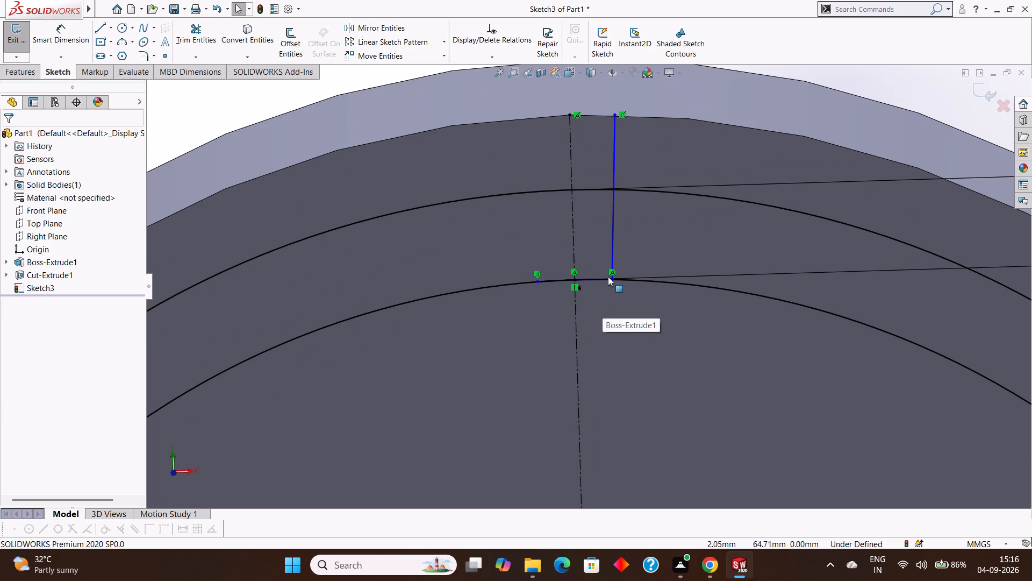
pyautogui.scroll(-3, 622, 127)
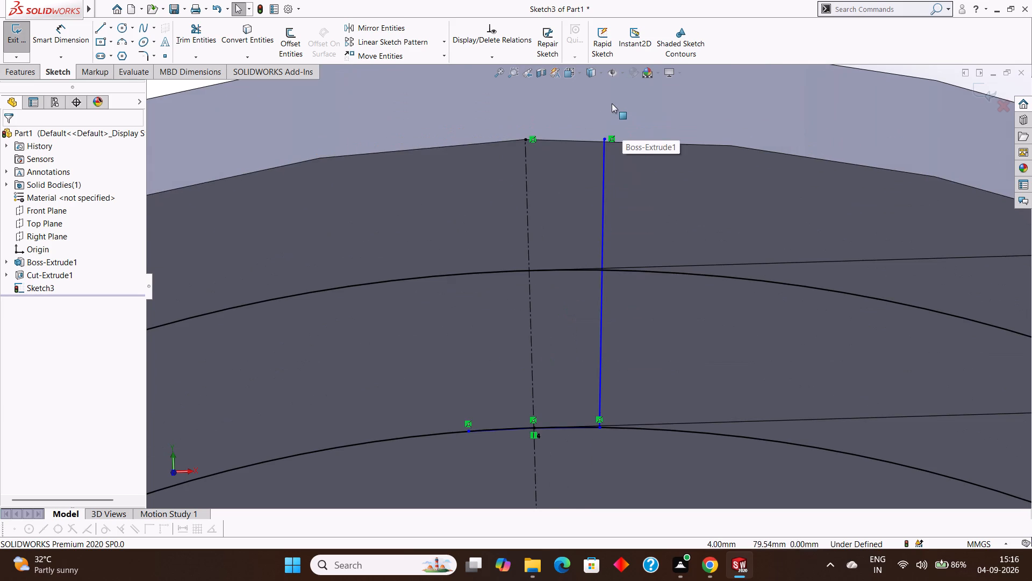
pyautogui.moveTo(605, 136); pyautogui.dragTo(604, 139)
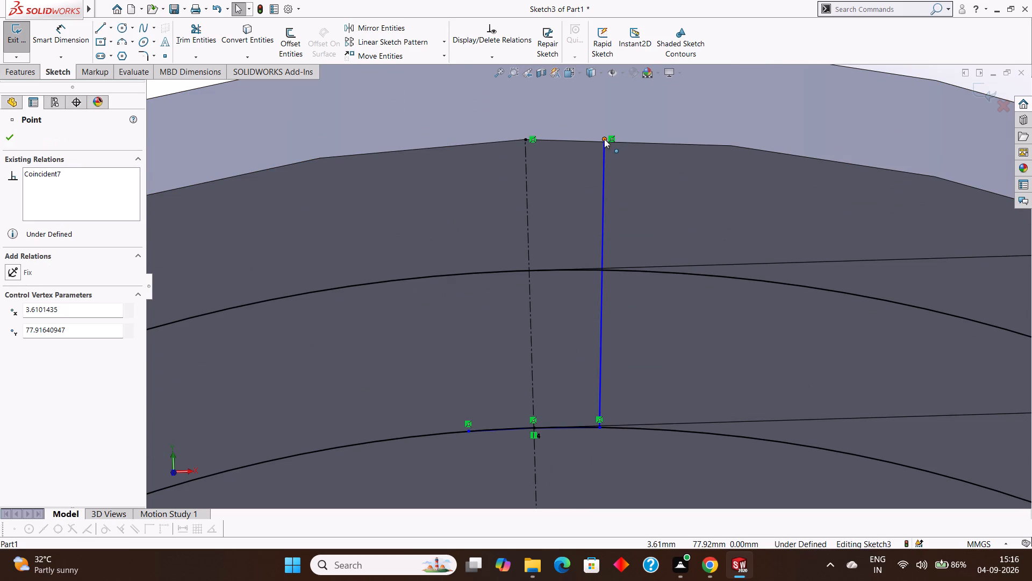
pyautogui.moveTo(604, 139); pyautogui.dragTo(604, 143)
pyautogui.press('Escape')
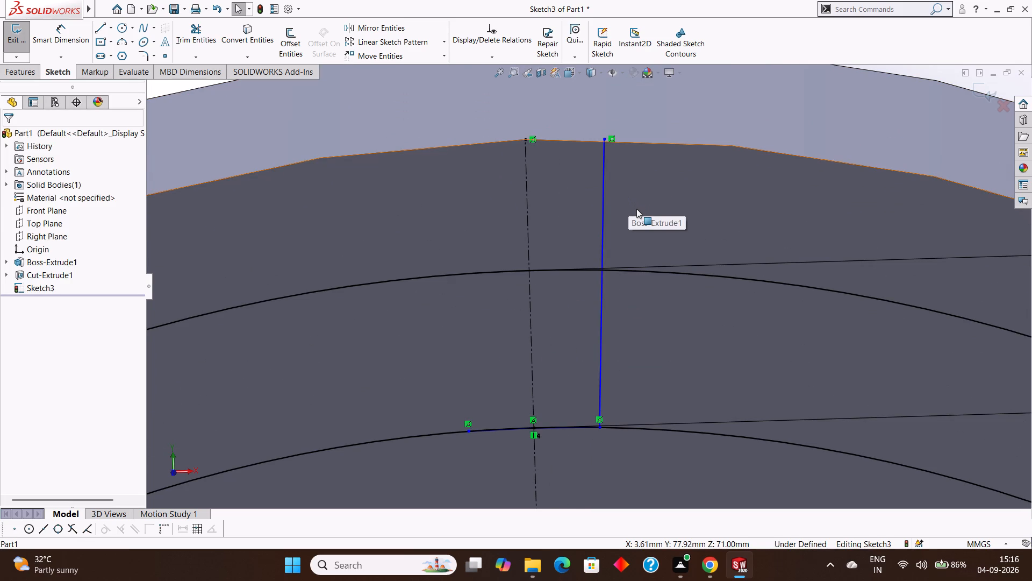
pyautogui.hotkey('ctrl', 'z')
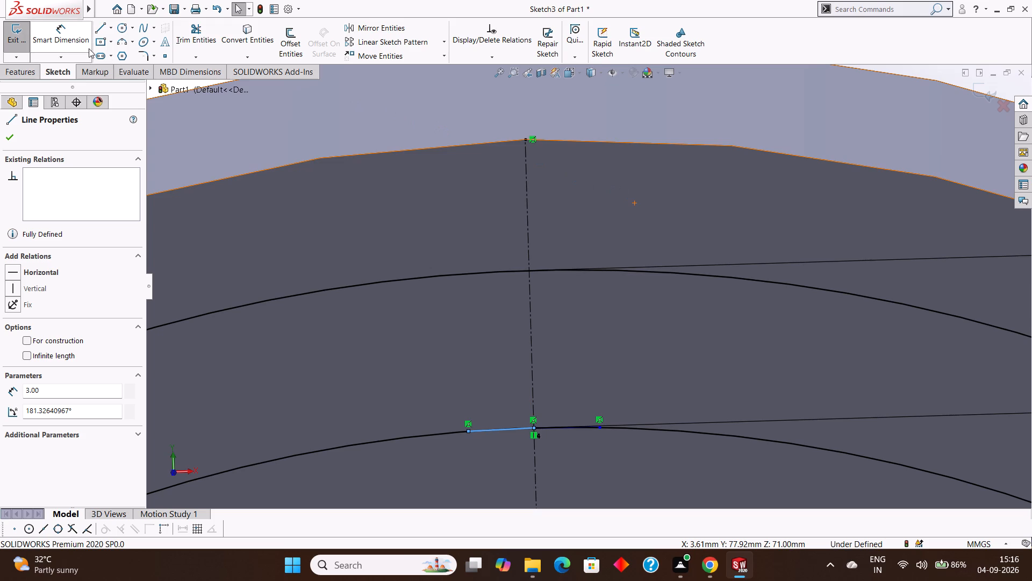
# Draw an outward-slanting line about 13.4 mm long from the +X short line's outer end to the cylinder's outer edge.
pyautogui.click(112, 28)
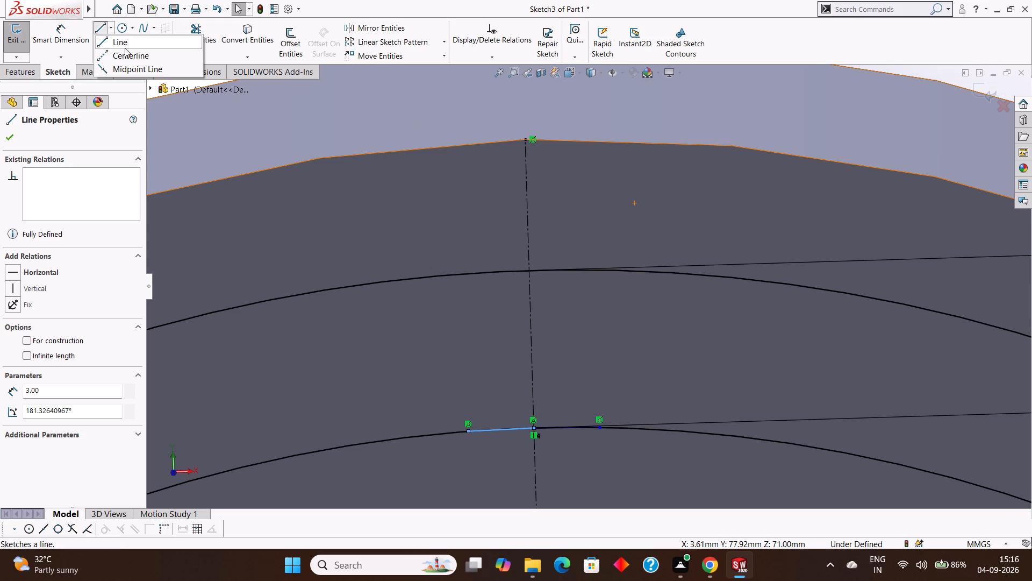
pyautogui.click(126, 44)
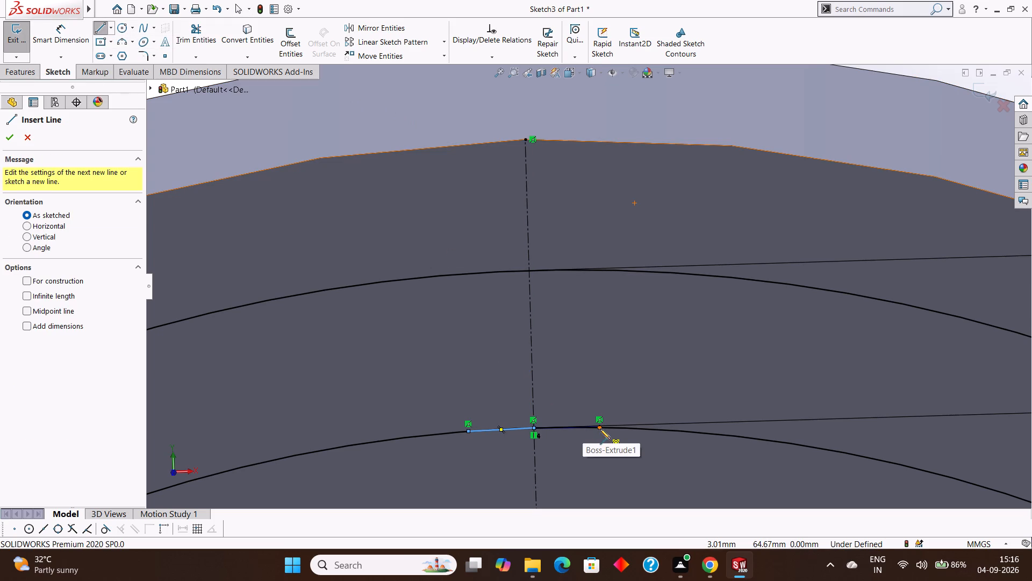
pyautogui.click(600, 426)
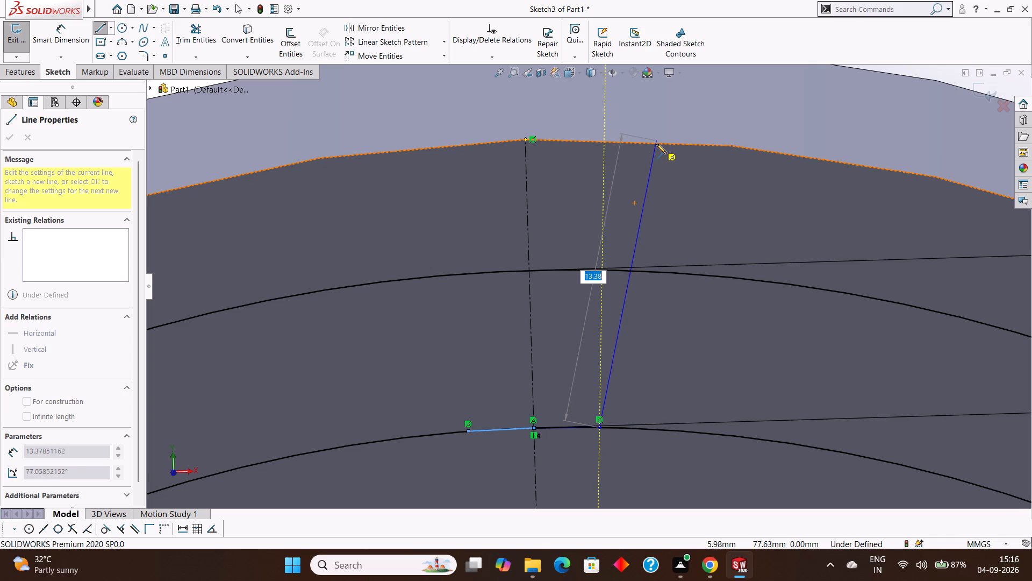
pyautogui.click(654, 144)
pyautogui.rightClick(668, 165)
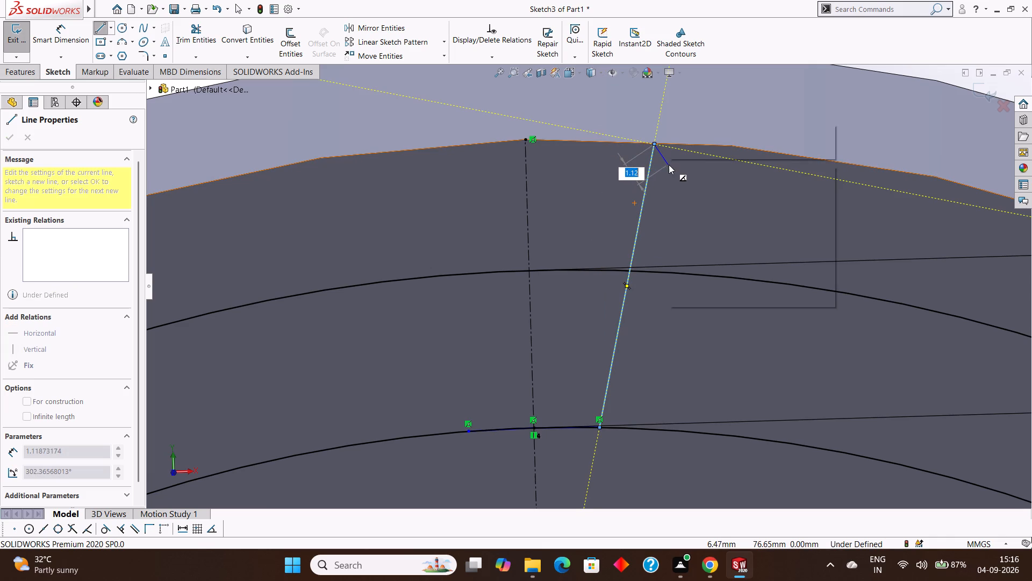
pyautogui.click(687, 172)
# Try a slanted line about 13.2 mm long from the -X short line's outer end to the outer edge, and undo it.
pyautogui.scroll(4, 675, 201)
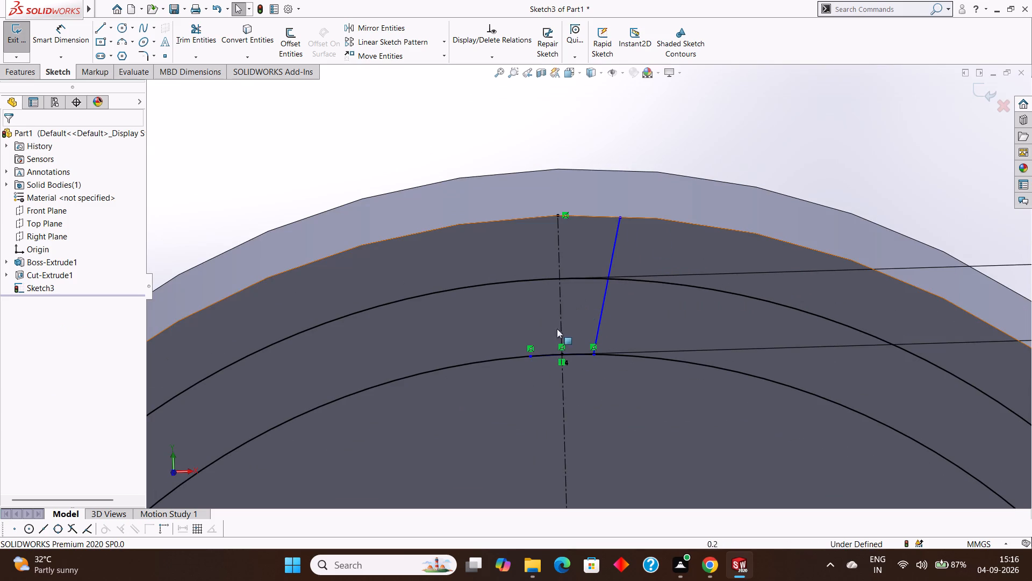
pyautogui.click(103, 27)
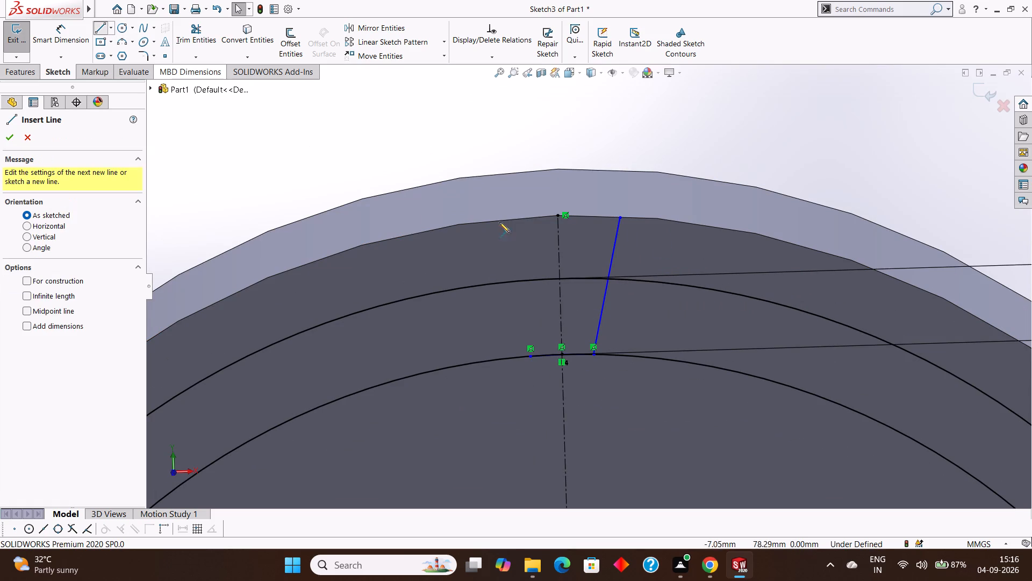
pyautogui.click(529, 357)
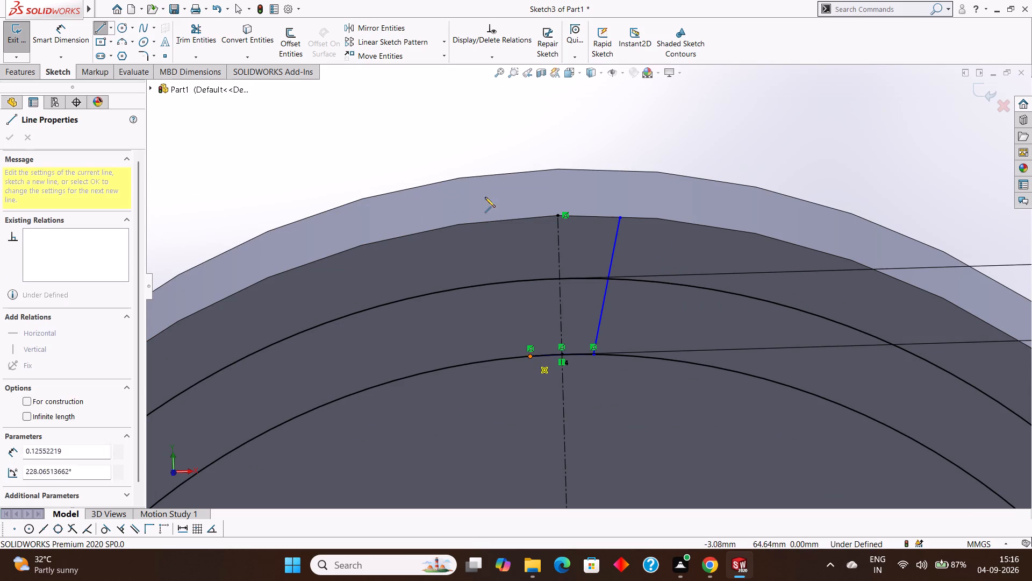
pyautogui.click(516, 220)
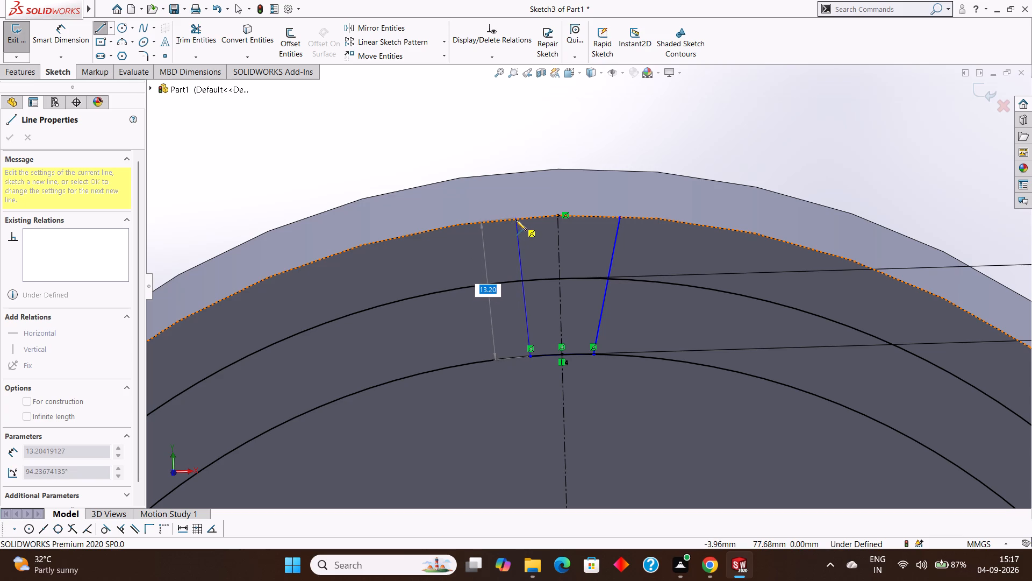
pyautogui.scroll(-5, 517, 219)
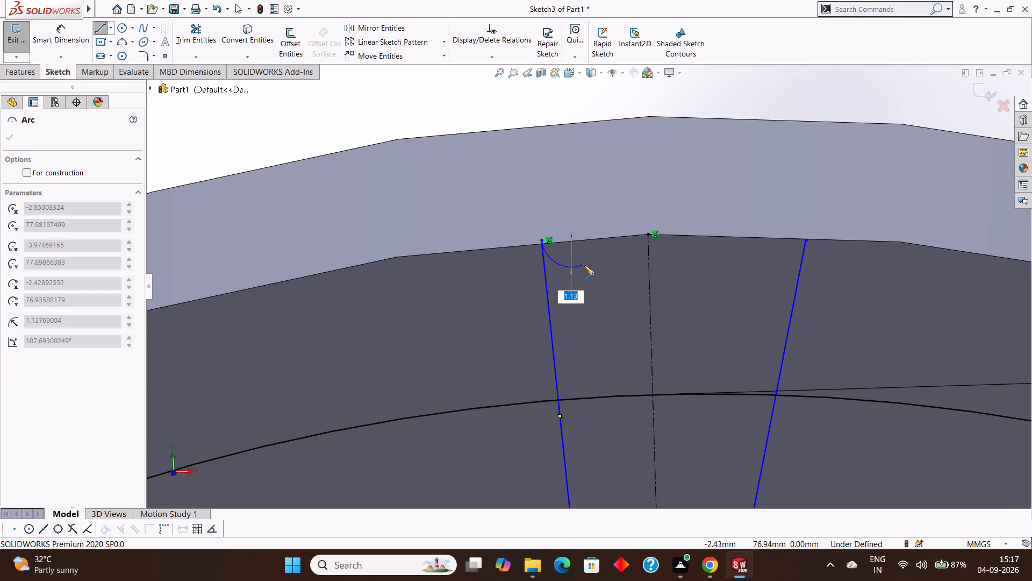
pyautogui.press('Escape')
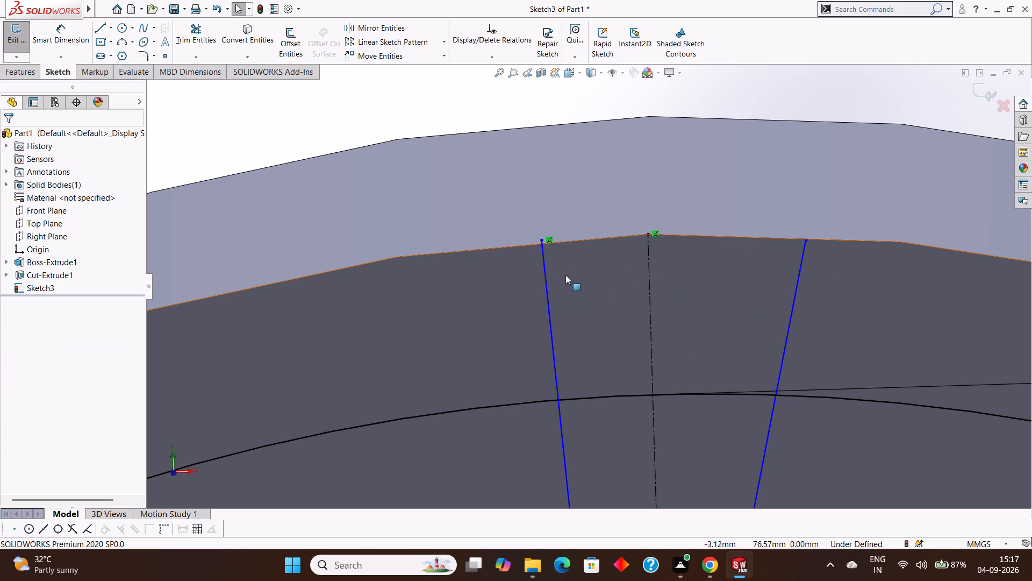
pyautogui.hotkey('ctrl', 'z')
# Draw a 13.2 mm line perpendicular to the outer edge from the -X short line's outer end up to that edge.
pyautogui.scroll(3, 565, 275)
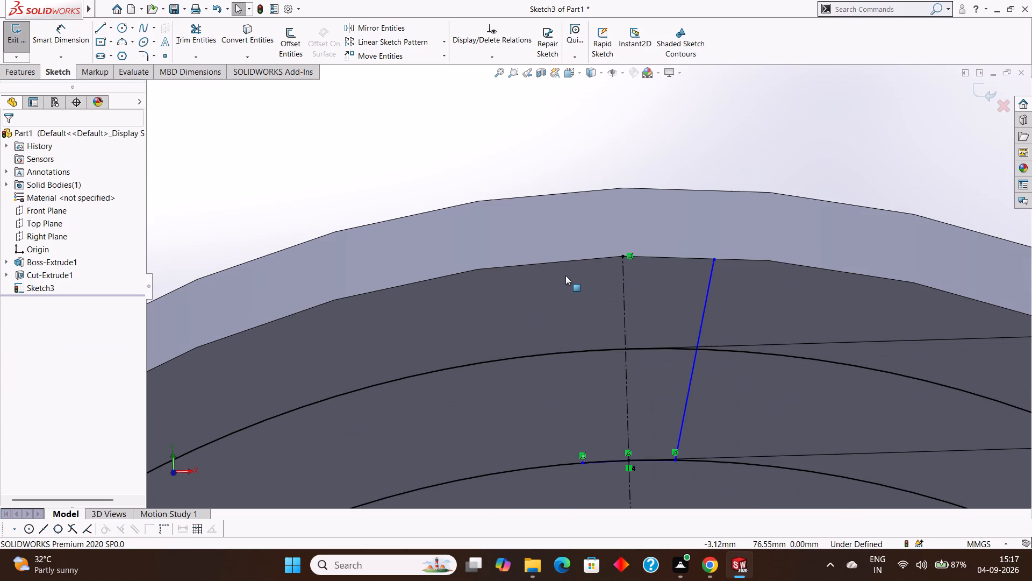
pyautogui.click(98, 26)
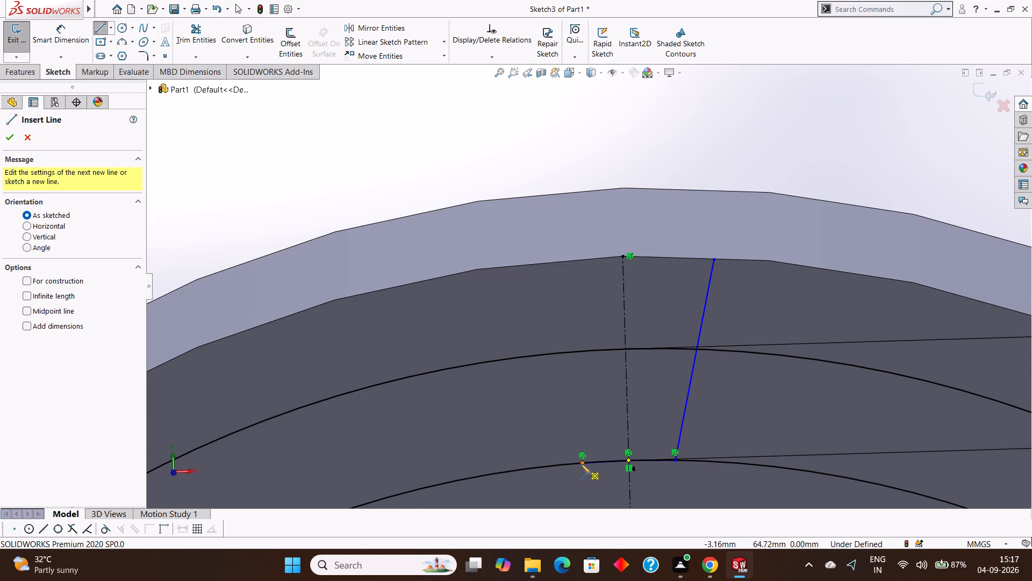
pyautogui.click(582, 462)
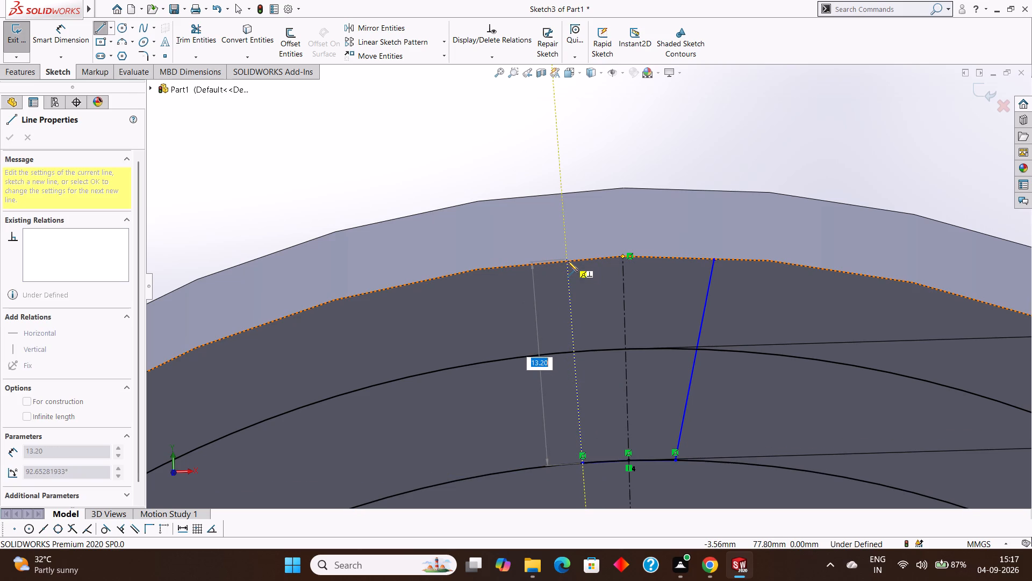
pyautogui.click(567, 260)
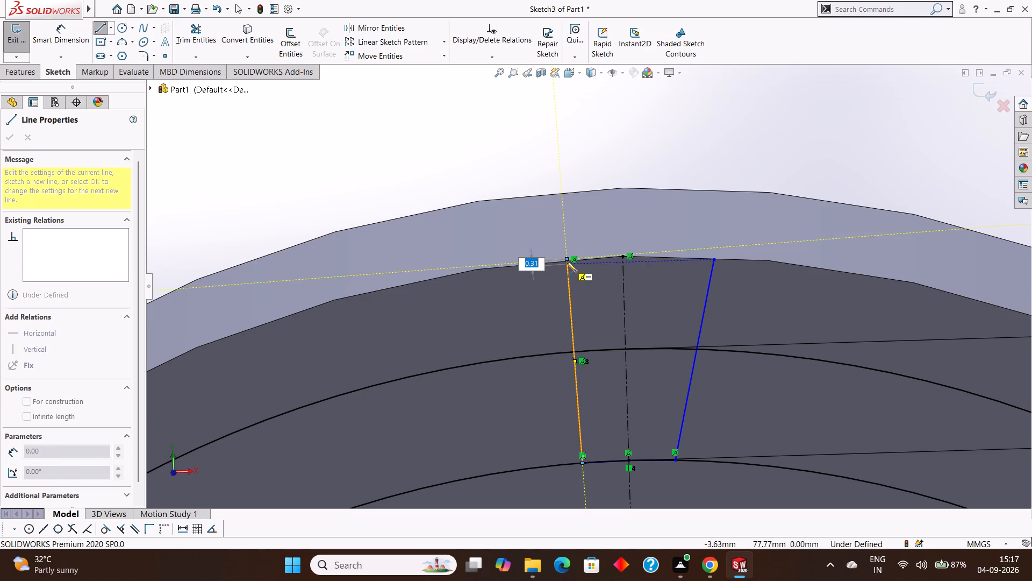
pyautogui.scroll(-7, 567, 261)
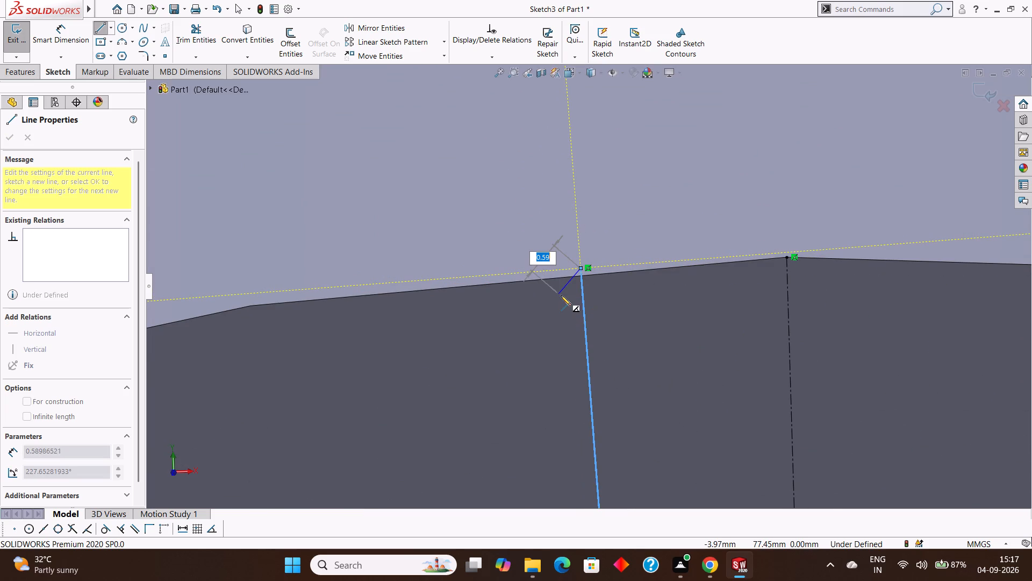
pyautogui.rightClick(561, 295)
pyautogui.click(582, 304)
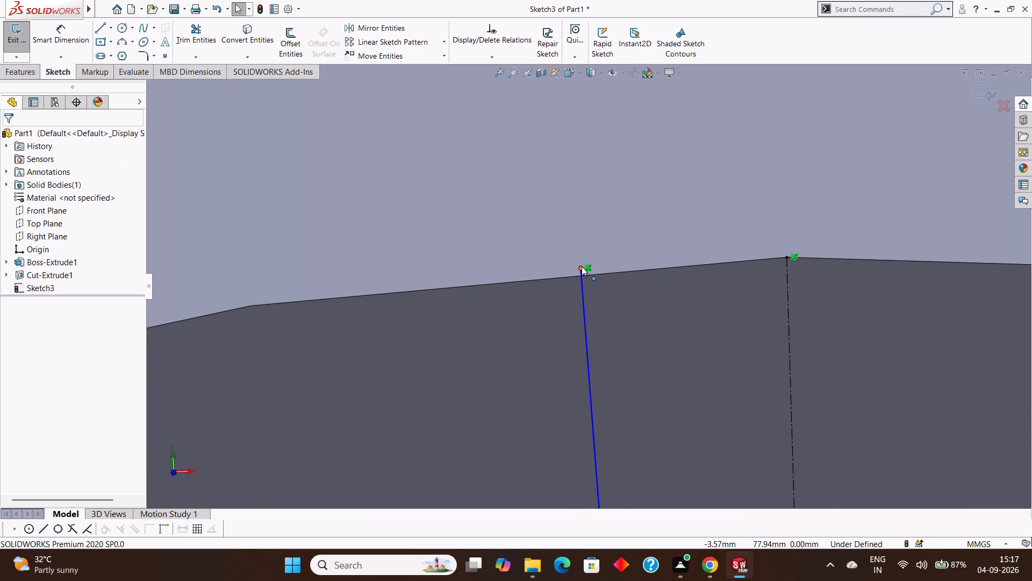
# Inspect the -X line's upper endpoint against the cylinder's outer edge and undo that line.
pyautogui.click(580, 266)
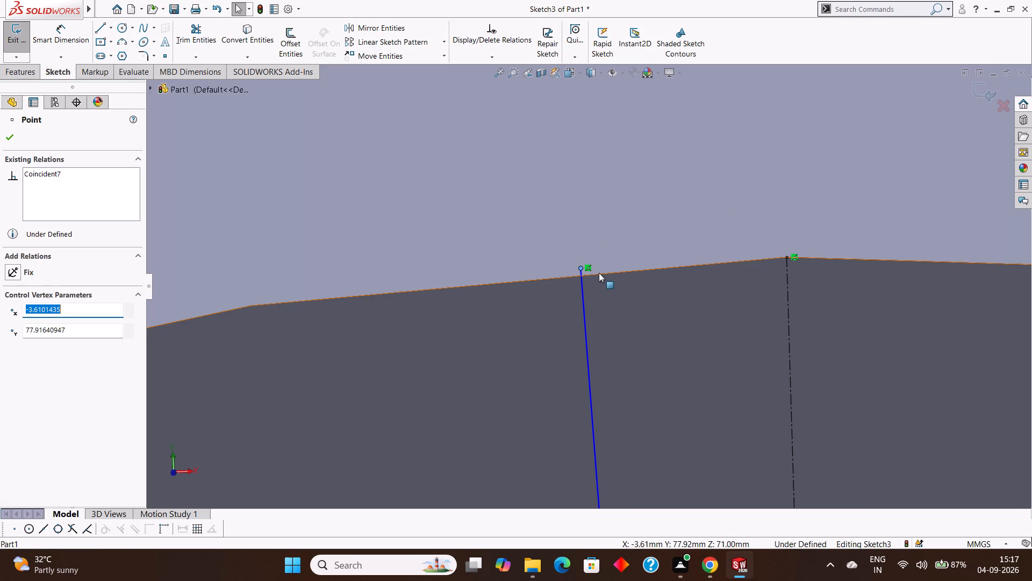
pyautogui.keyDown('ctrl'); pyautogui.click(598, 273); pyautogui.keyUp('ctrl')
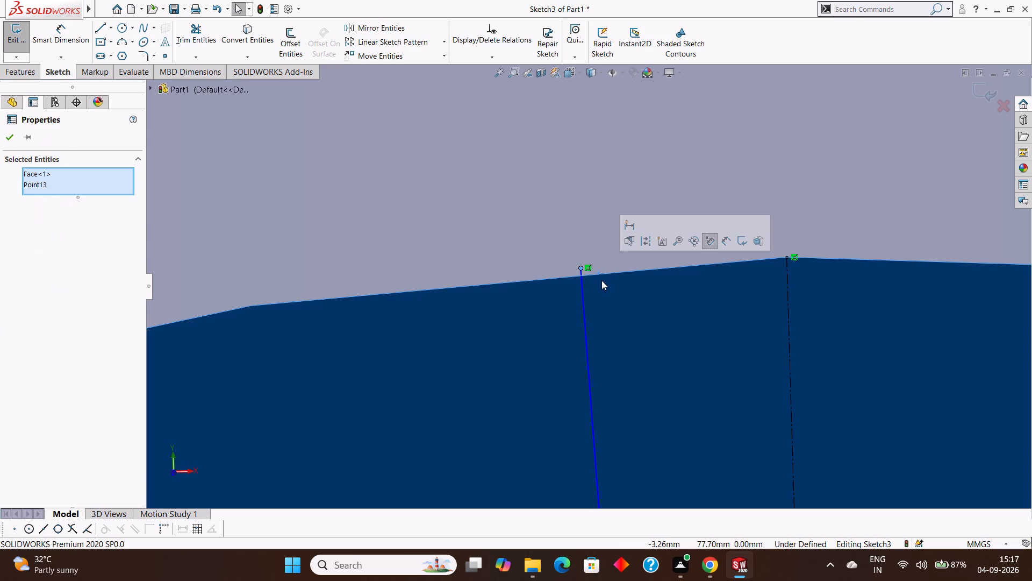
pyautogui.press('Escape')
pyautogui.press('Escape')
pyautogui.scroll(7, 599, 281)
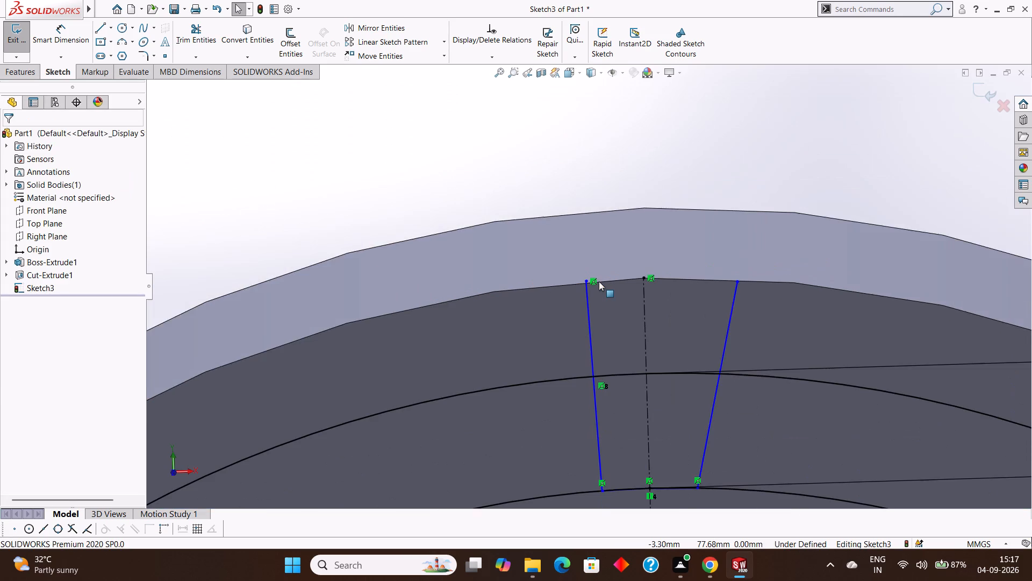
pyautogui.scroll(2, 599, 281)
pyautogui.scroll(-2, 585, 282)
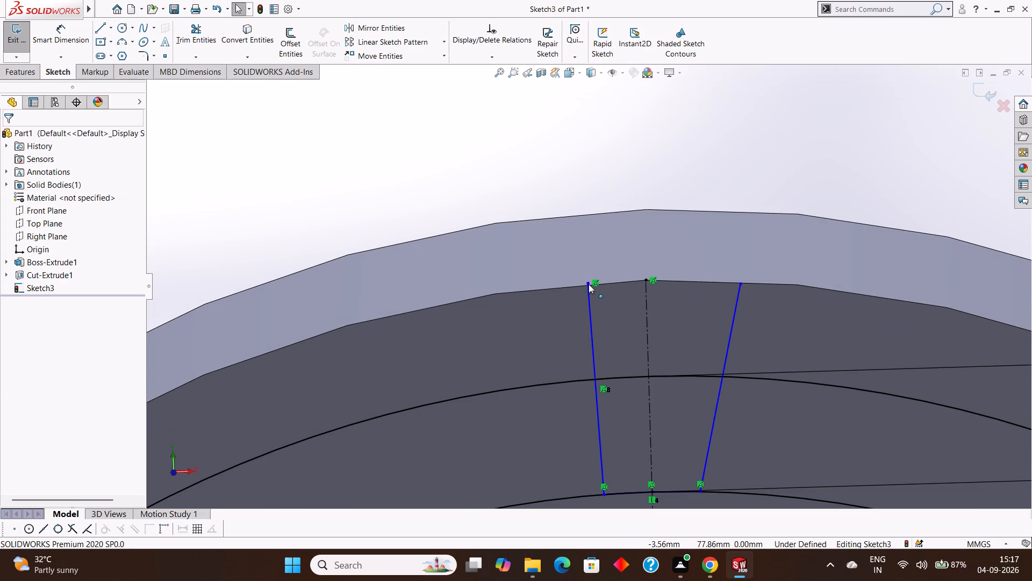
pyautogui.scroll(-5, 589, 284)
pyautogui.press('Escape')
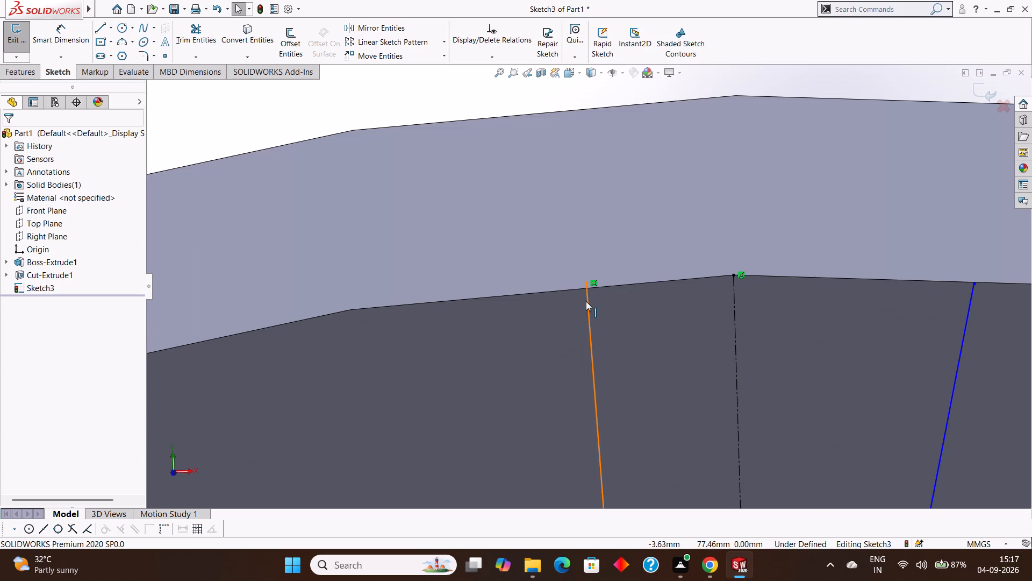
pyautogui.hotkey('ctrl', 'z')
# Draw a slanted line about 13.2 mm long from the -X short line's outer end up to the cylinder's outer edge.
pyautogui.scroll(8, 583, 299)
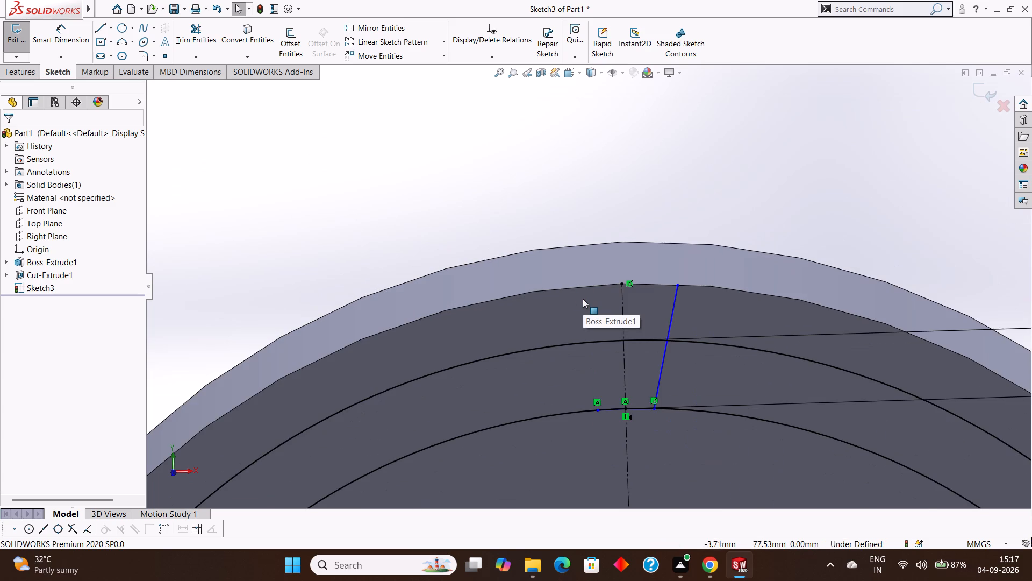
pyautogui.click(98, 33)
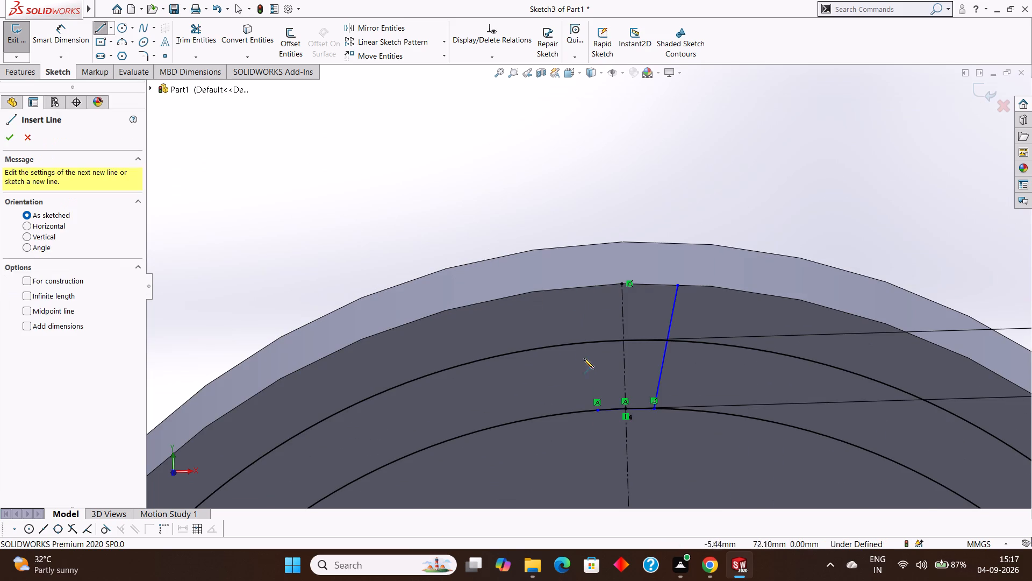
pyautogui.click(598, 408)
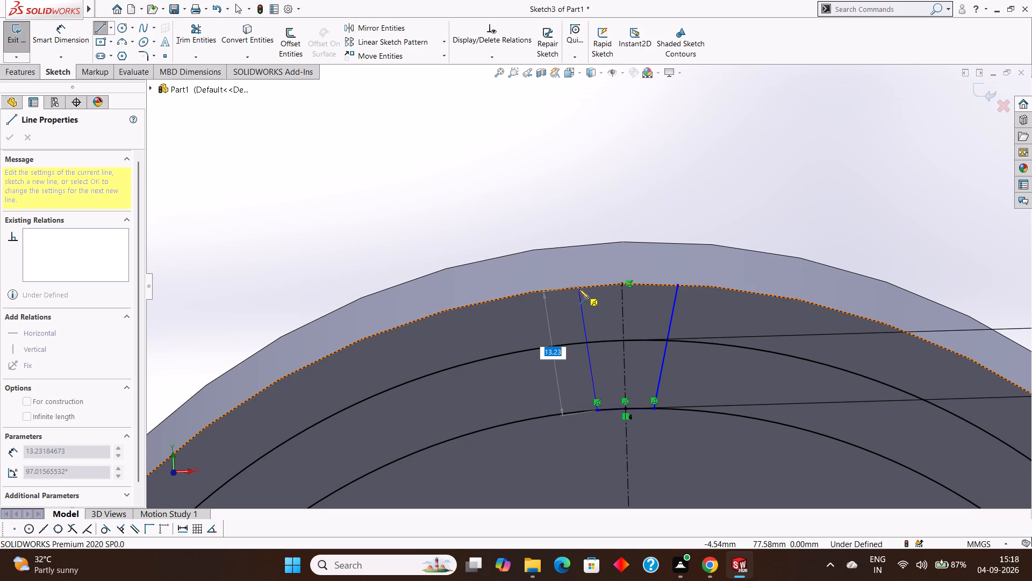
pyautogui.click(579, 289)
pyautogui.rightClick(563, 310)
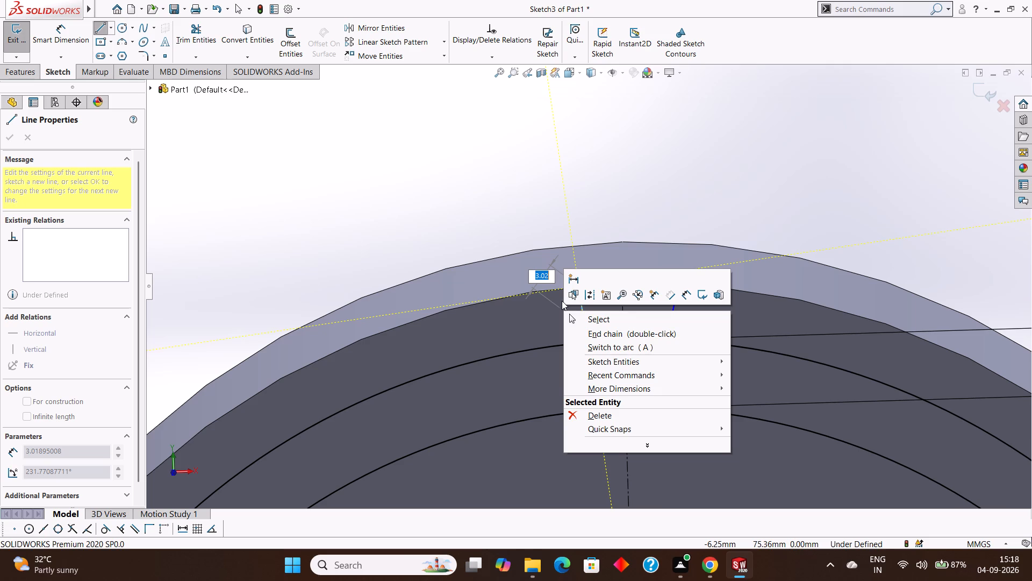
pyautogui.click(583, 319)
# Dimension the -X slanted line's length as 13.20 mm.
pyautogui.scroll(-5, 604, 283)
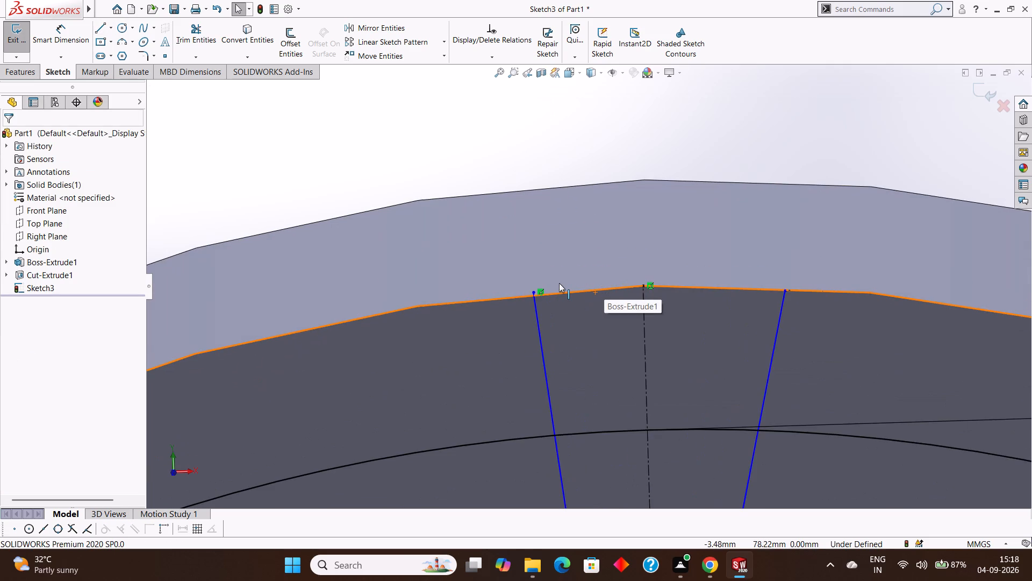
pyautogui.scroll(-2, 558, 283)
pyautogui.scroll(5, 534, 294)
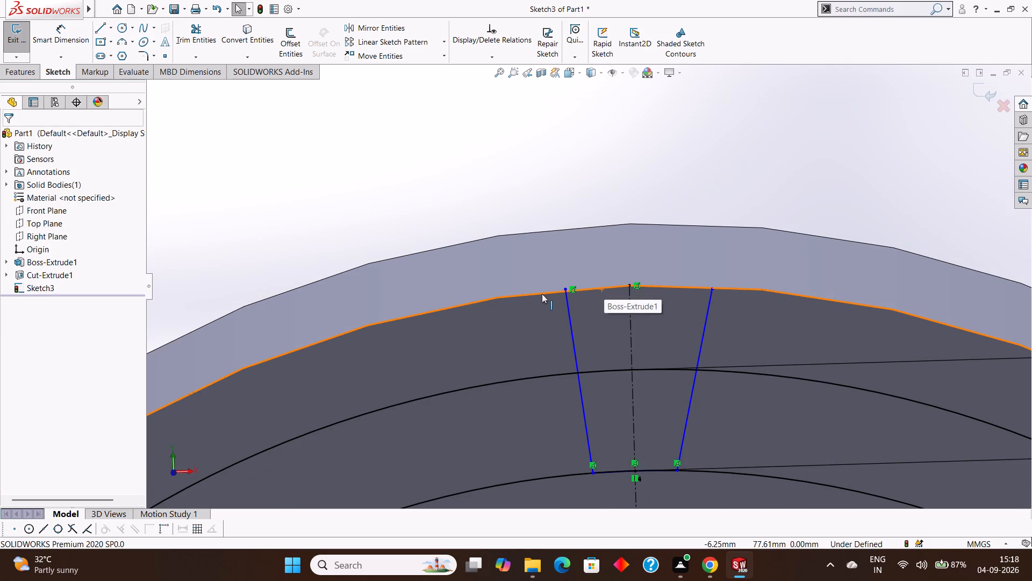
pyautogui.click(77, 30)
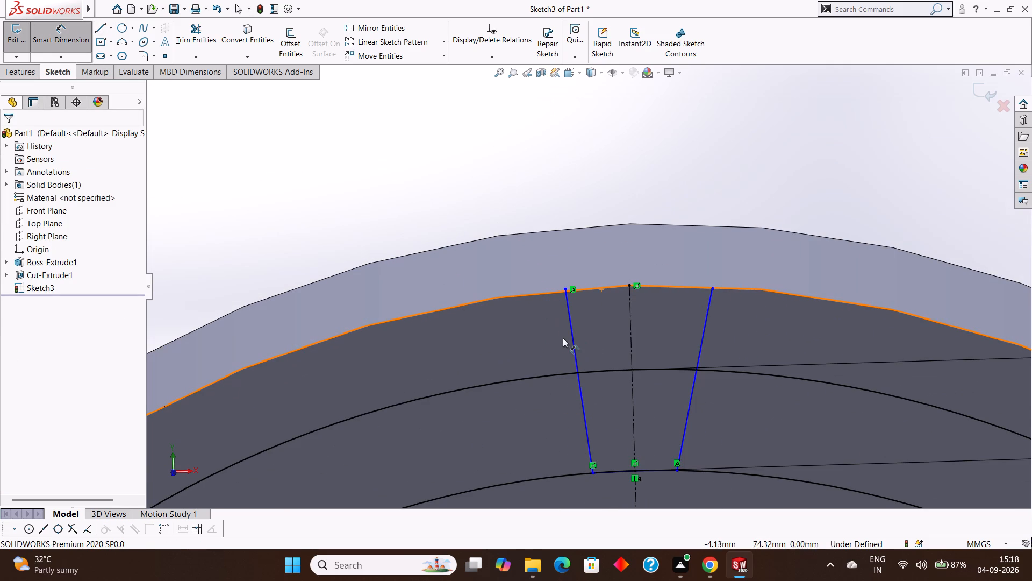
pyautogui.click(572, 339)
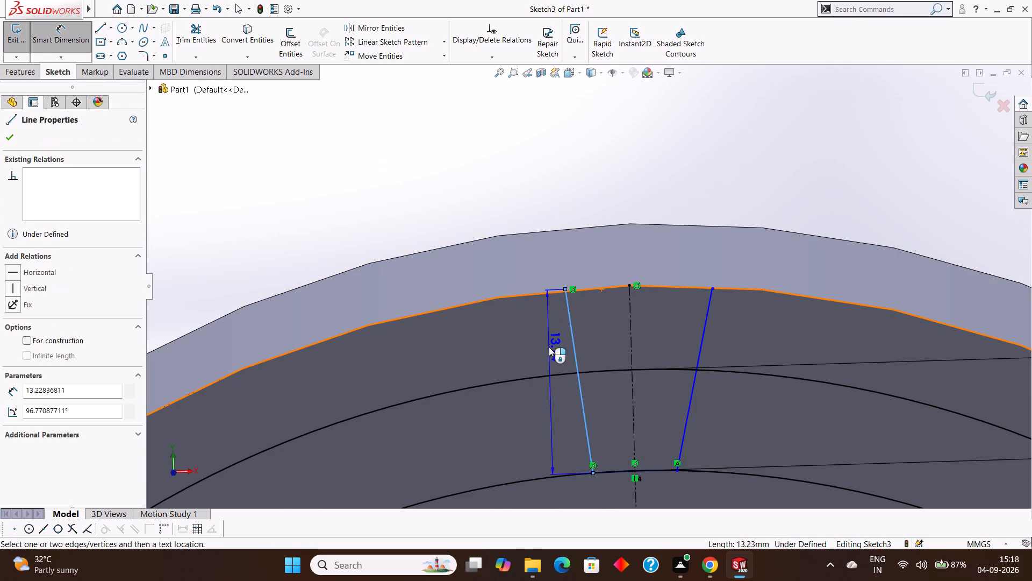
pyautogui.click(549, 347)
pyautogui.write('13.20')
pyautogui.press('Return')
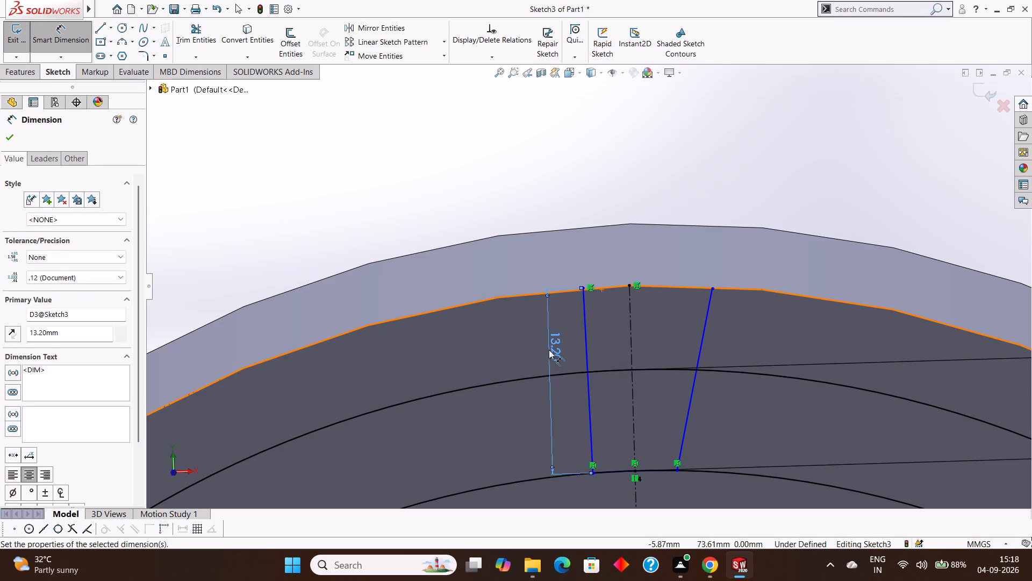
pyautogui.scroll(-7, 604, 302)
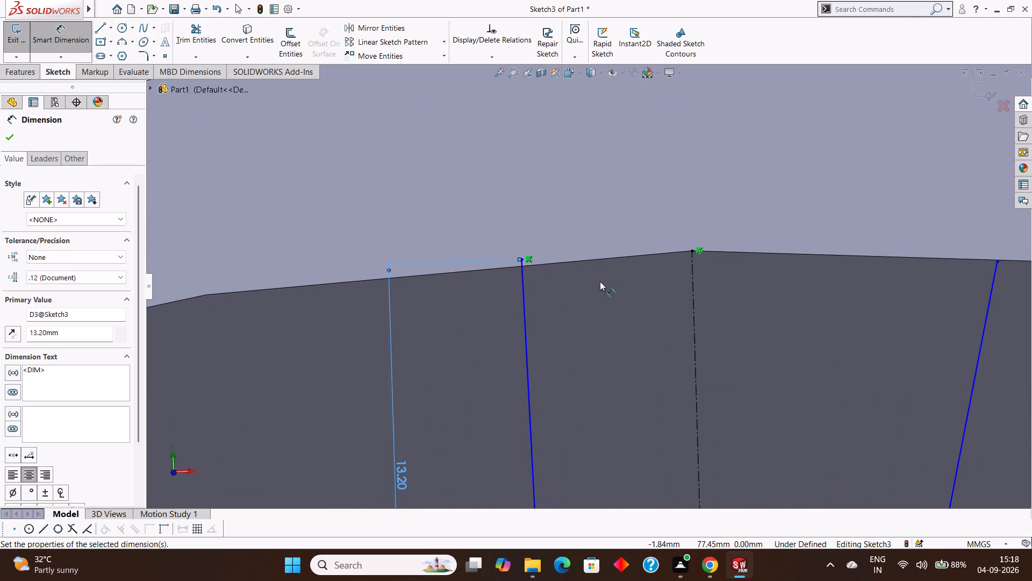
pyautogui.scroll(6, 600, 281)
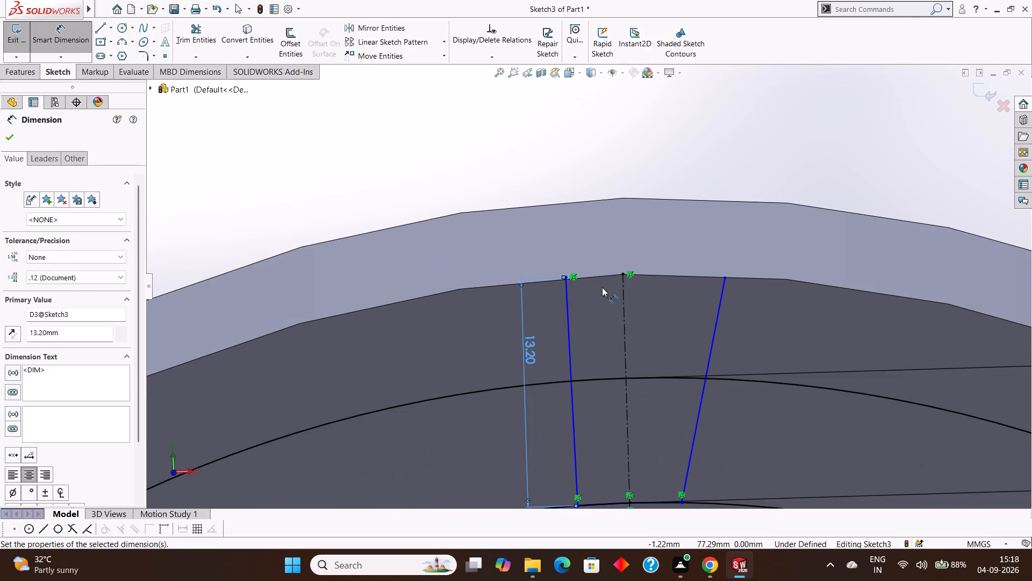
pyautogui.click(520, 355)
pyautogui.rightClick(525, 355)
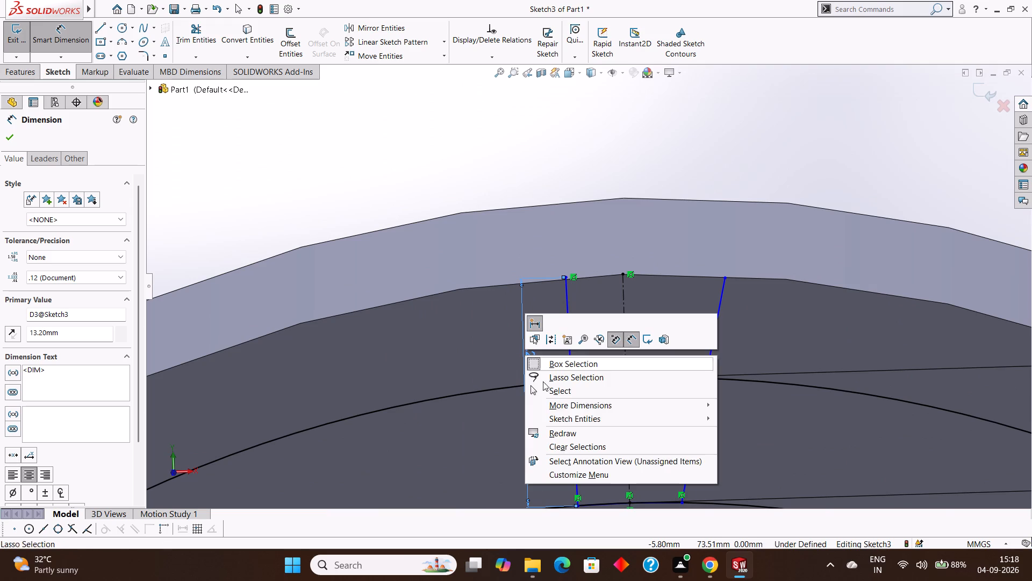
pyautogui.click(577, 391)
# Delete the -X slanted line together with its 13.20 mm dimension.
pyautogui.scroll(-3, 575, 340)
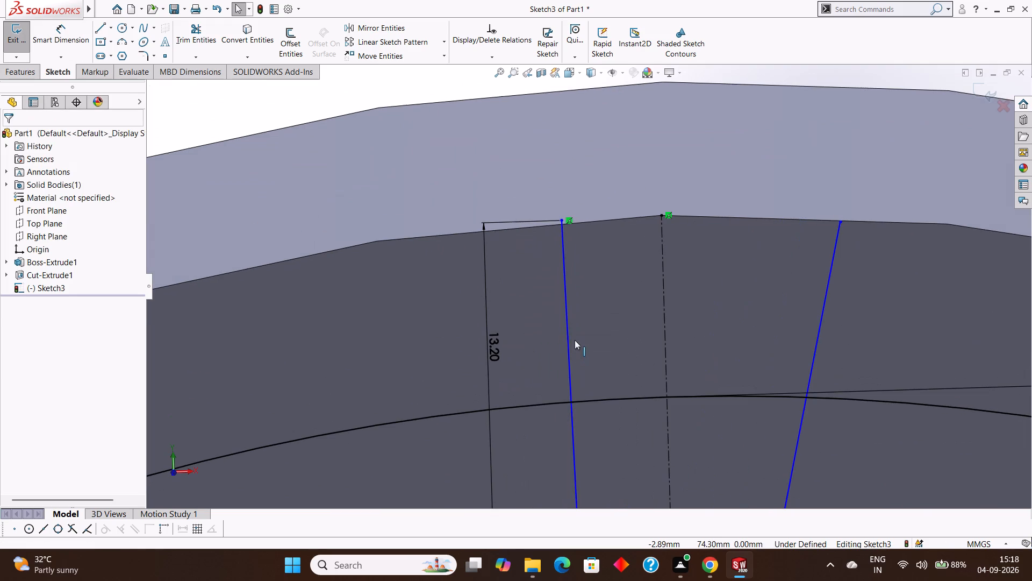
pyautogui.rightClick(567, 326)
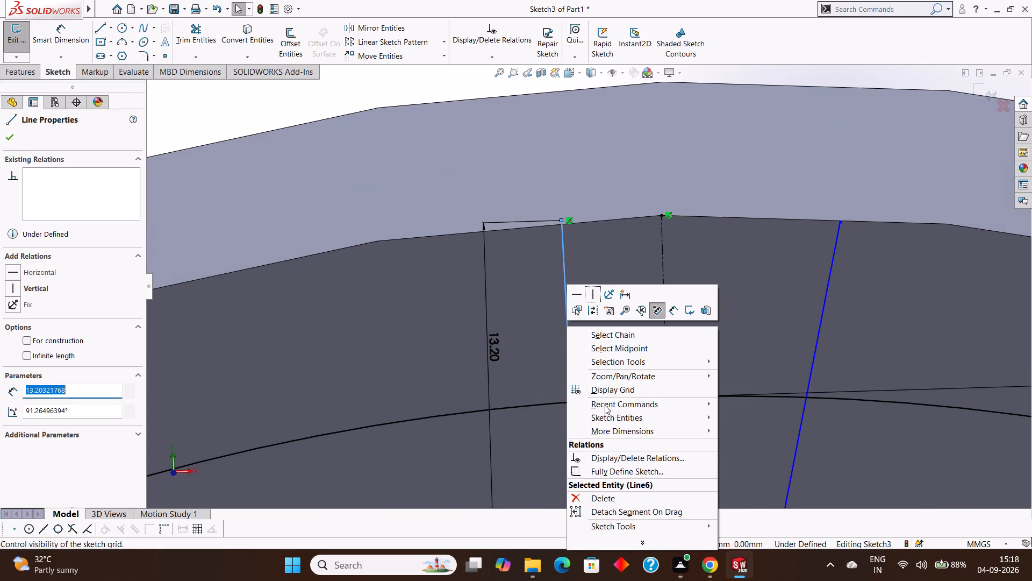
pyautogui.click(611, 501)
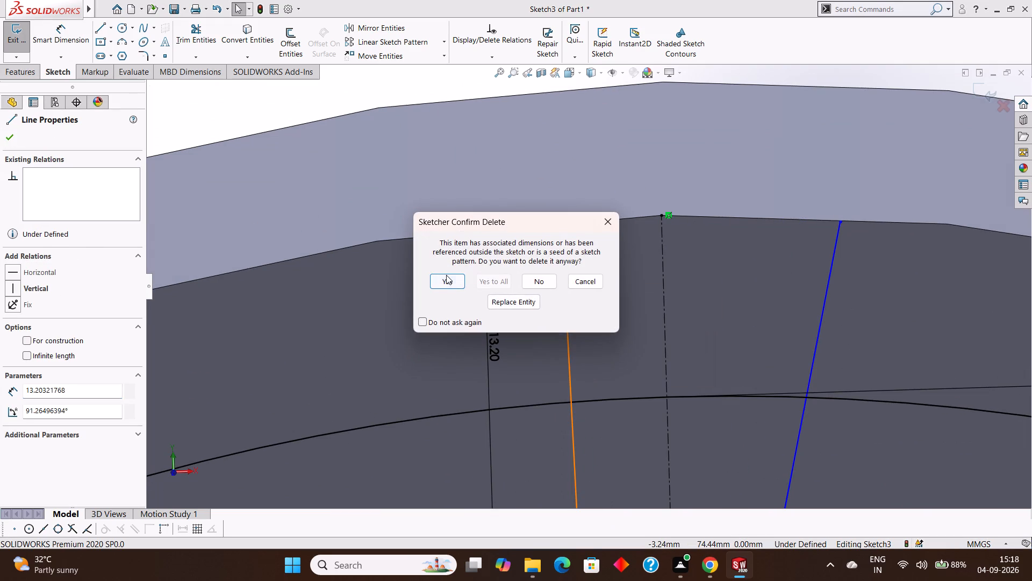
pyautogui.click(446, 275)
# Draw an outward-slanting line about 13 mm long from the -X short line's outer end to the outer edge, undoing the stray extra segment.
pyautogui.scroll(4, 540, 292)
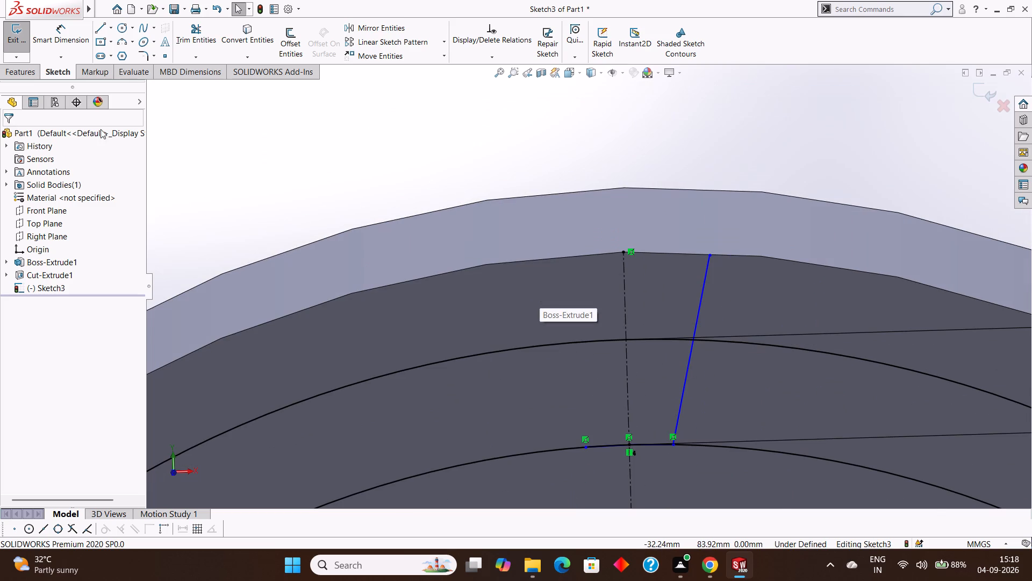
pyautogui.click(98, 23)
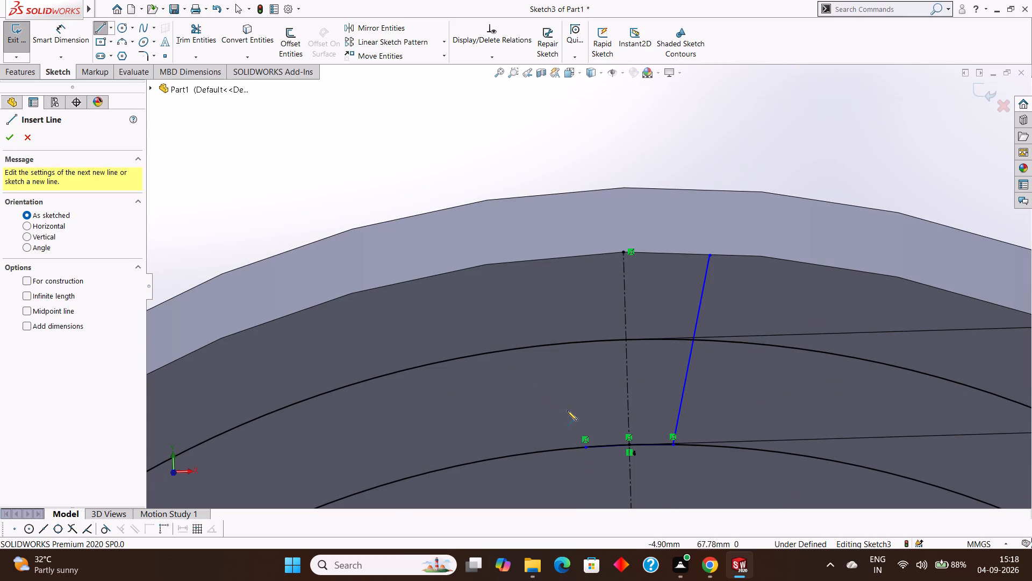
pyautogui.click(586, 448)
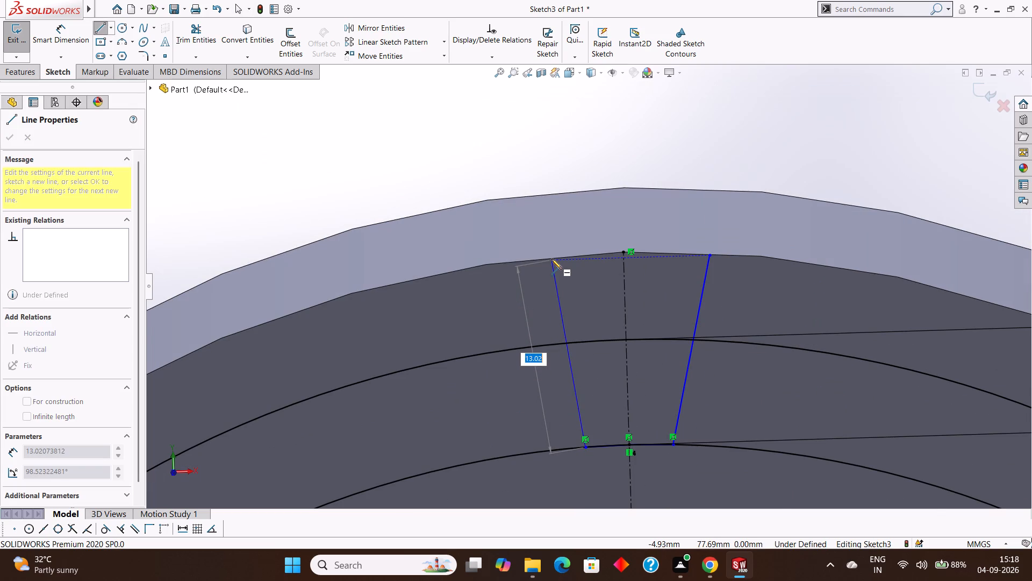
pyautogui.click(551, 259)
pyautogui.rightClick(551, 258)
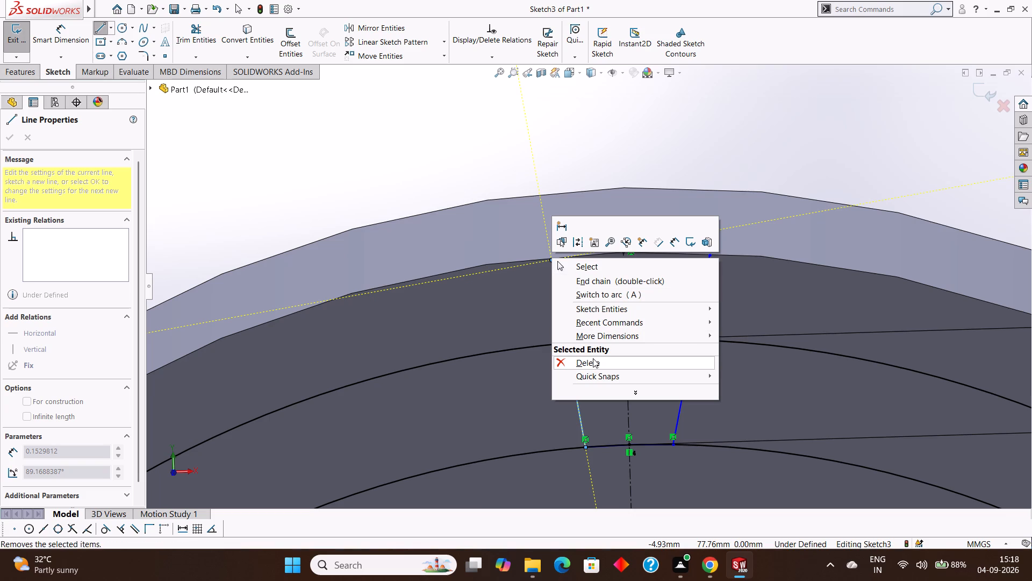
pyautogui.click(494, 294)
pyautogui.press('Escape')
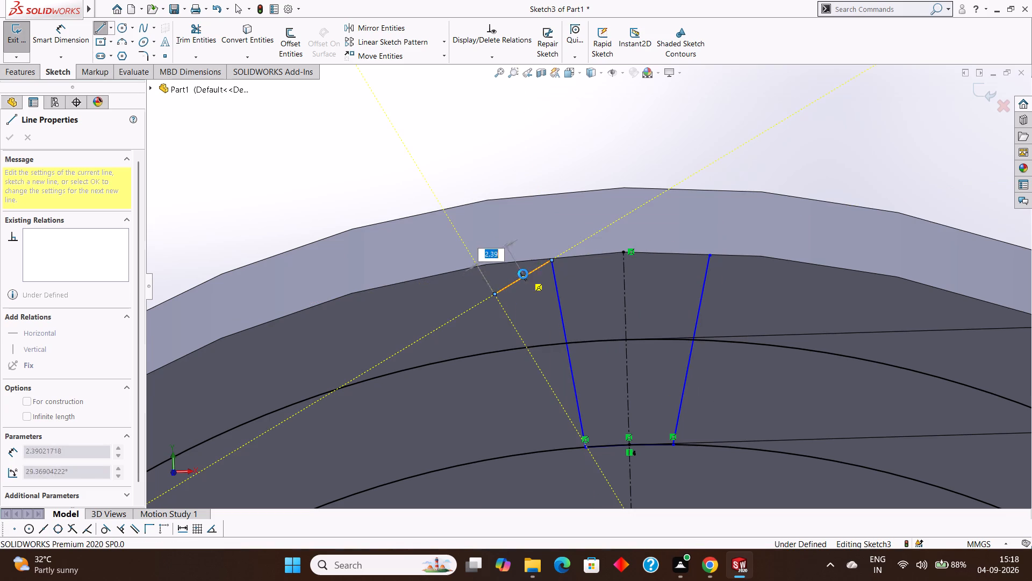
pyautogui.hotkey('ctrl', 'z')
# Examine the -X slanted line's upper endpoint against the cylinder's outer edge.
pyautogui.scroll(-4, 549, 273)
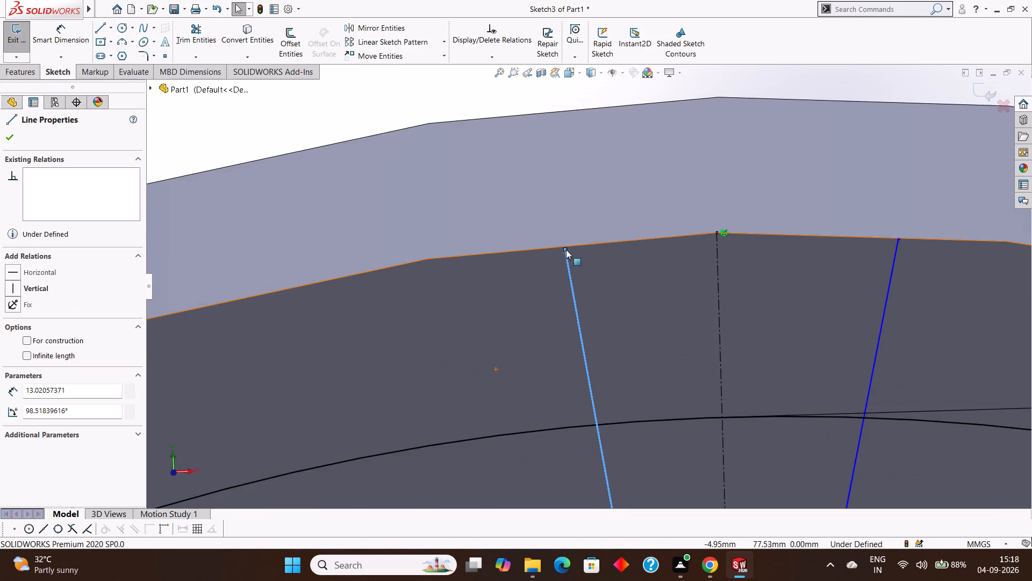
pyautogui.scroll(-4, 568, 247)
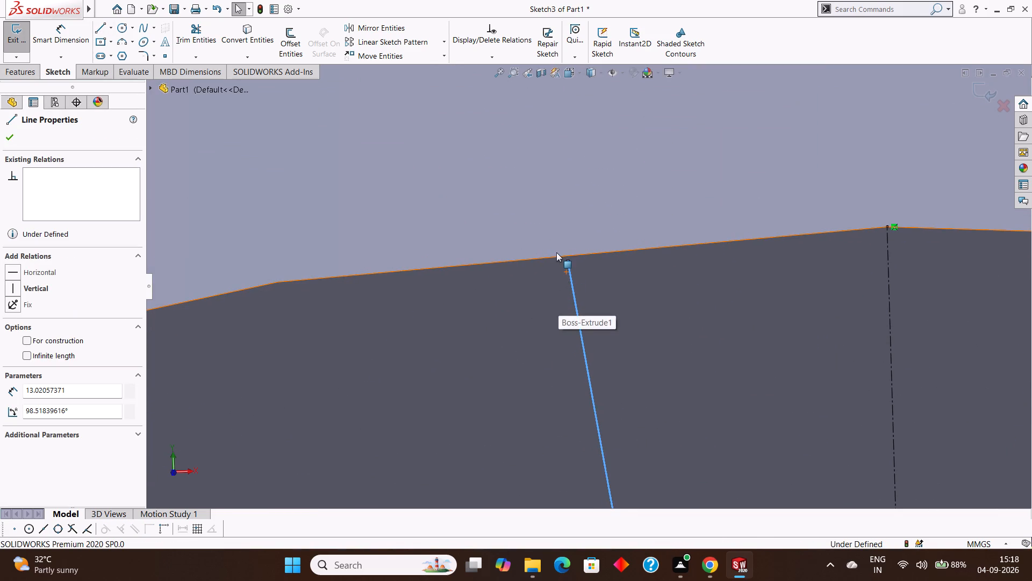
pyautogui.scroll(5, 572, 268)
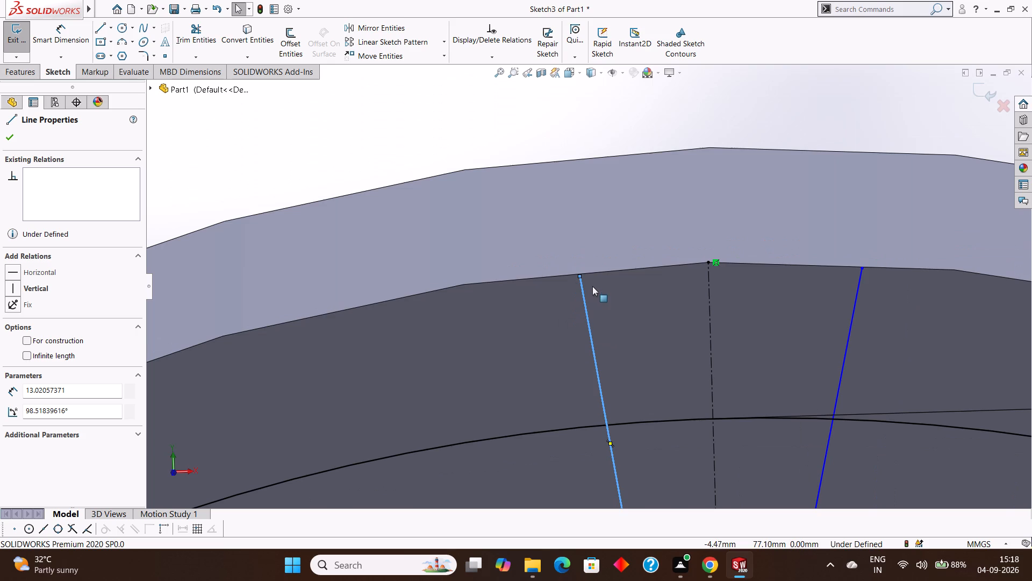
pyautogui.scroll(-4, 582, 274)
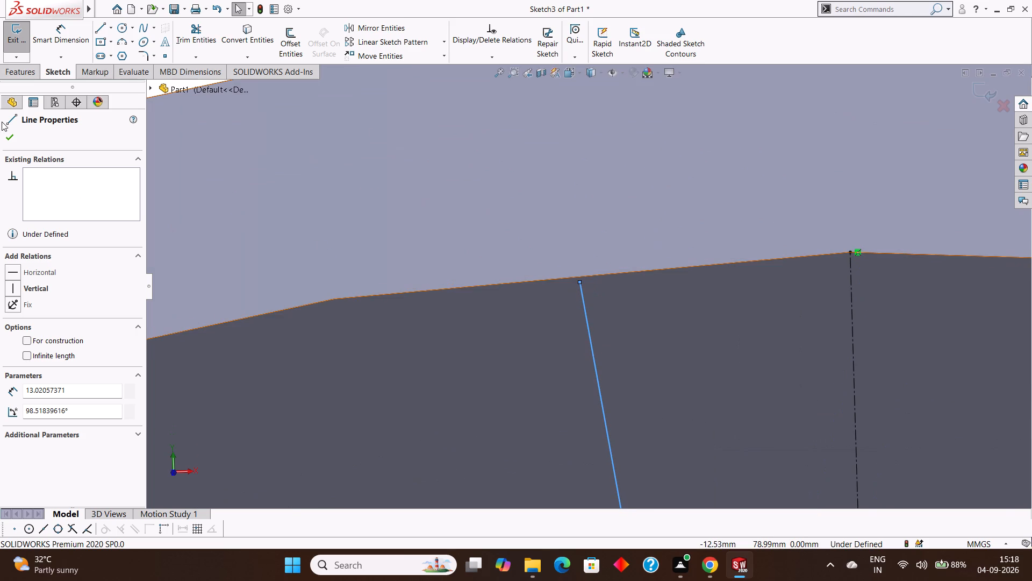
pyautogui.press('Escape')
pyautogui.press('Escape')
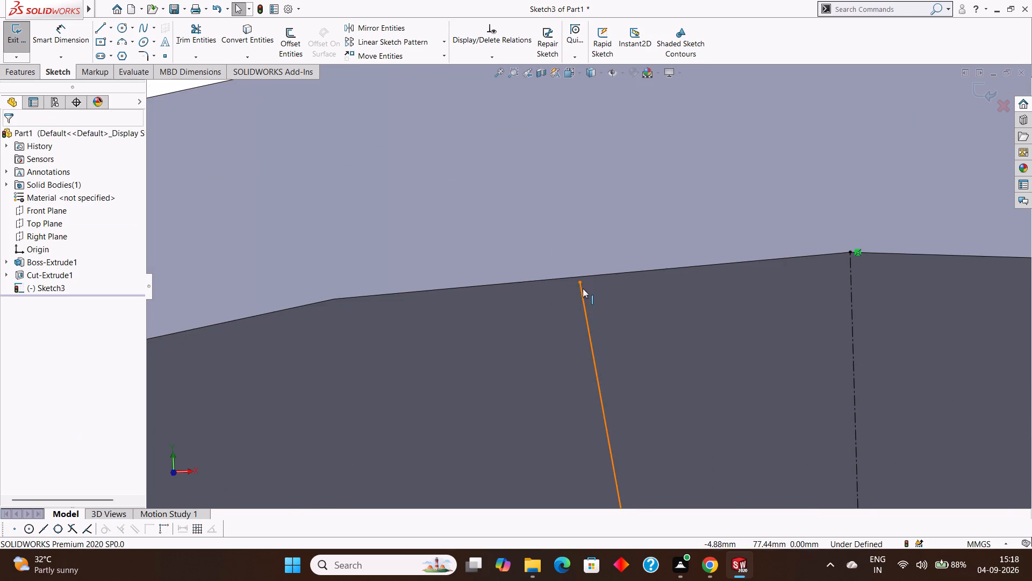
pyautogui.click(581, 281)
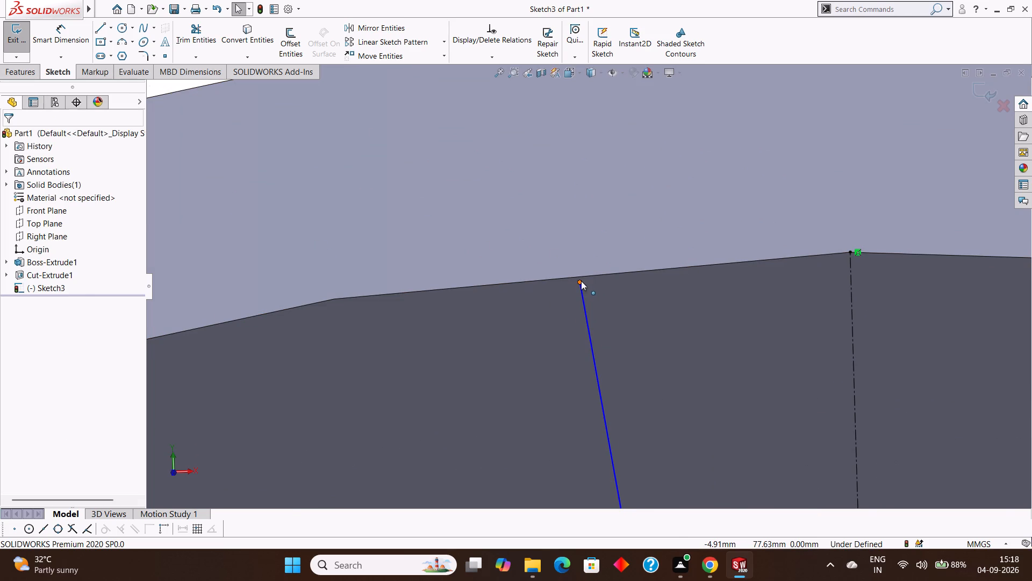
pyautogui.keyDown('ctrl'); pyautogui.click(592, 275); pyautogui.keyUp('ctrl')
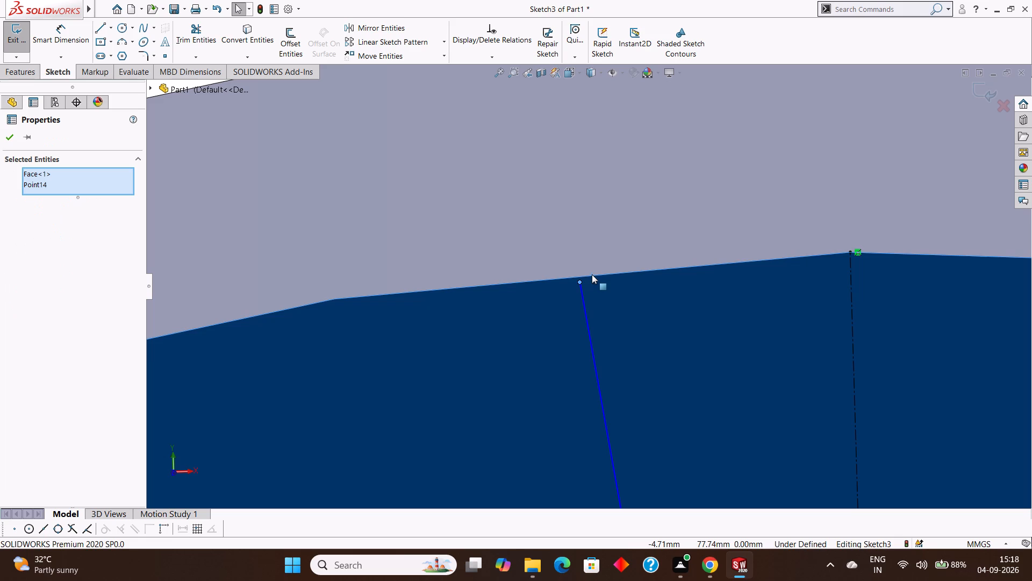
pyautogui.press('Escape')
pyautogui.press('Escape')
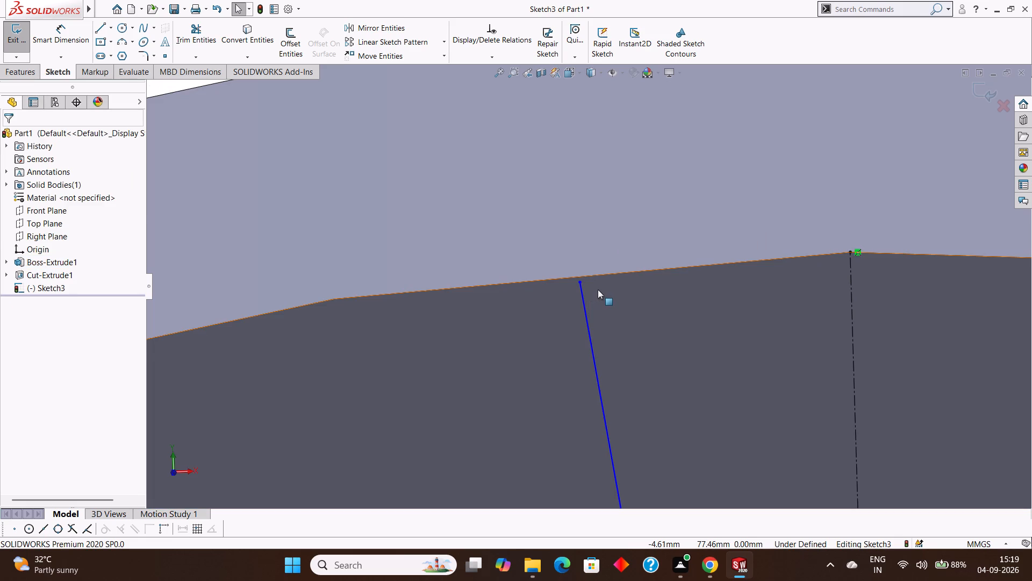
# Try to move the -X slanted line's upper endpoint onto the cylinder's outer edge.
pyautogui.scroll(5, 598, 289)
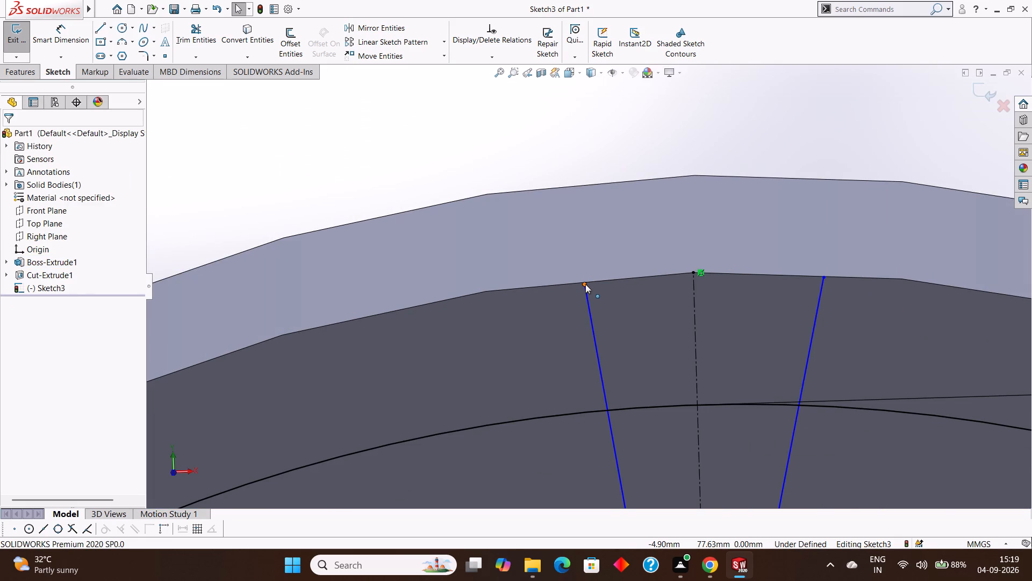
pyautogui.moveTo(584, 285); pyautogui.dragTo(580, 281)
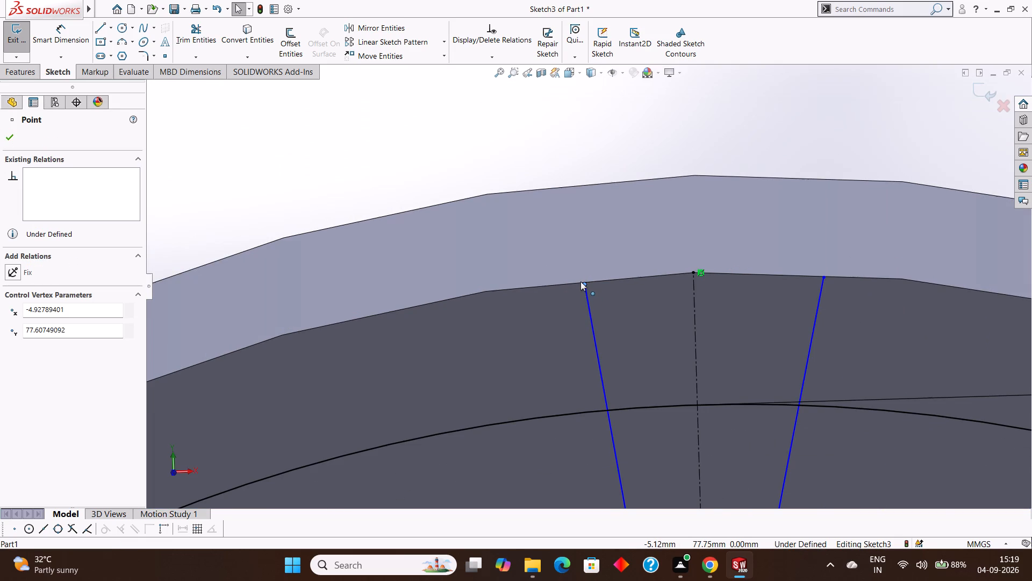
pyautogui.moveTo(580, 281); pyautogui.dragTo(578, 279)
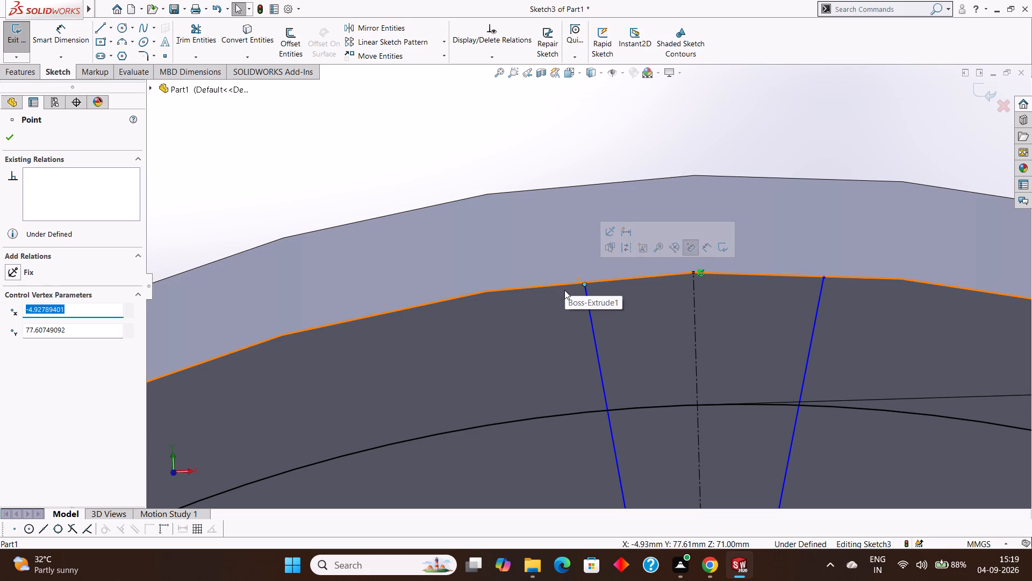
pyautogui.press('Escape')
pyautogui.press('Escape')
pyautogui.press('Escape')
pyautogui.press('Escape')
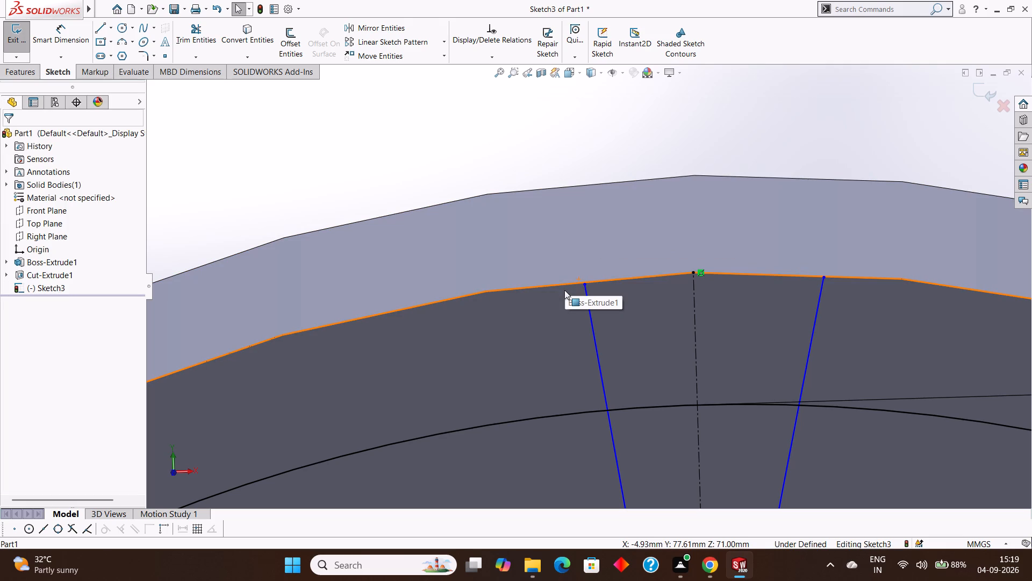
# Delete the -X slanted line whose upper end stops short of the cylinder's outer edge.
pyautogui.scroll(-4, 572, 284)
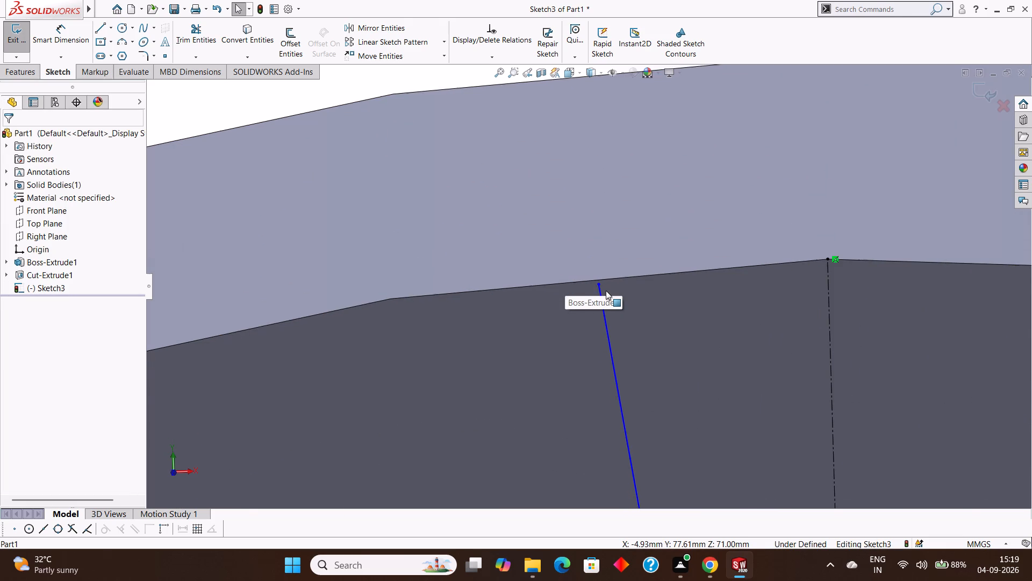
pyautogui.scroll(8, 606, 290)
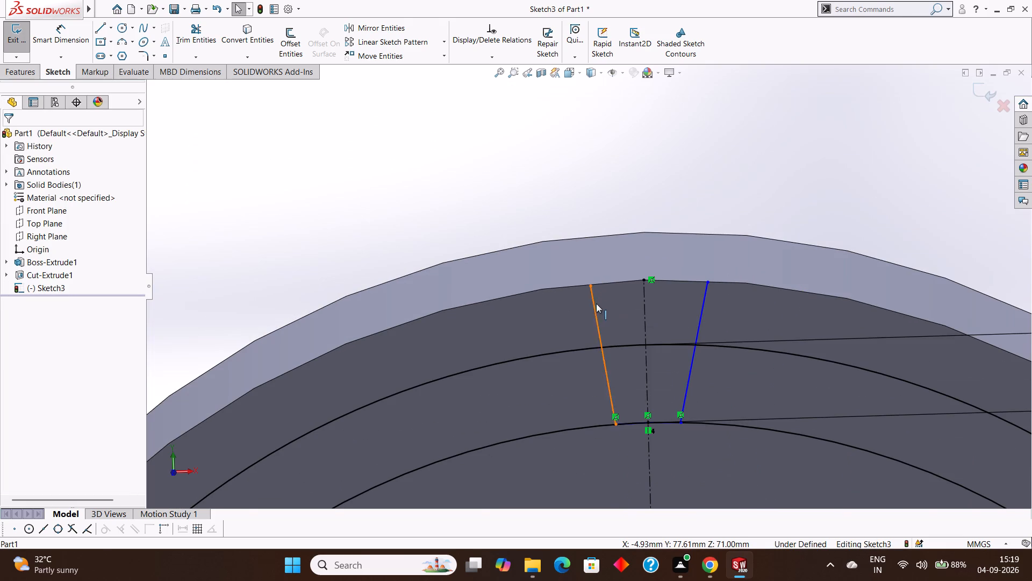
pyautogui.rightClick(594, 315)
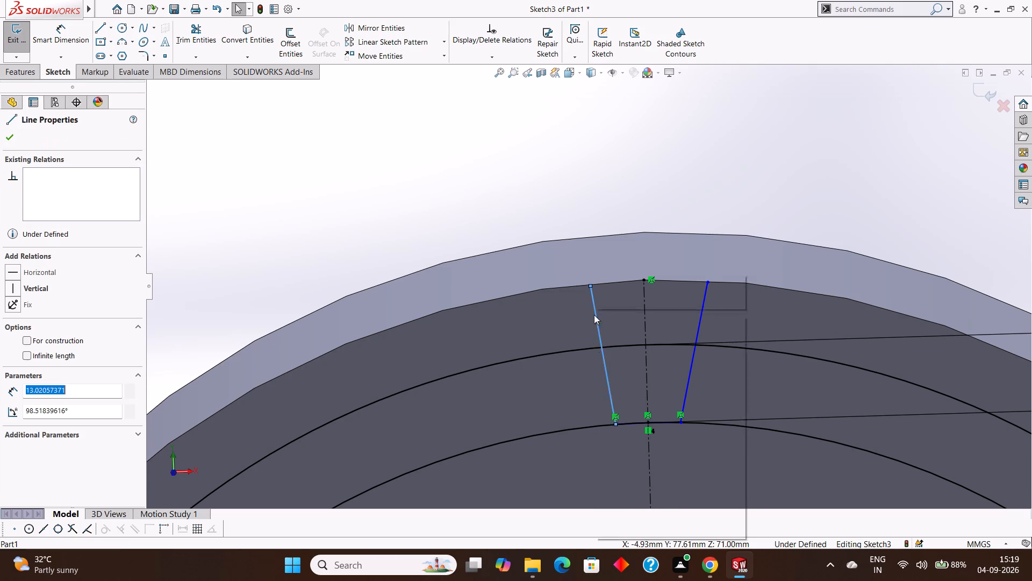
pyautogui.click(628, 486)
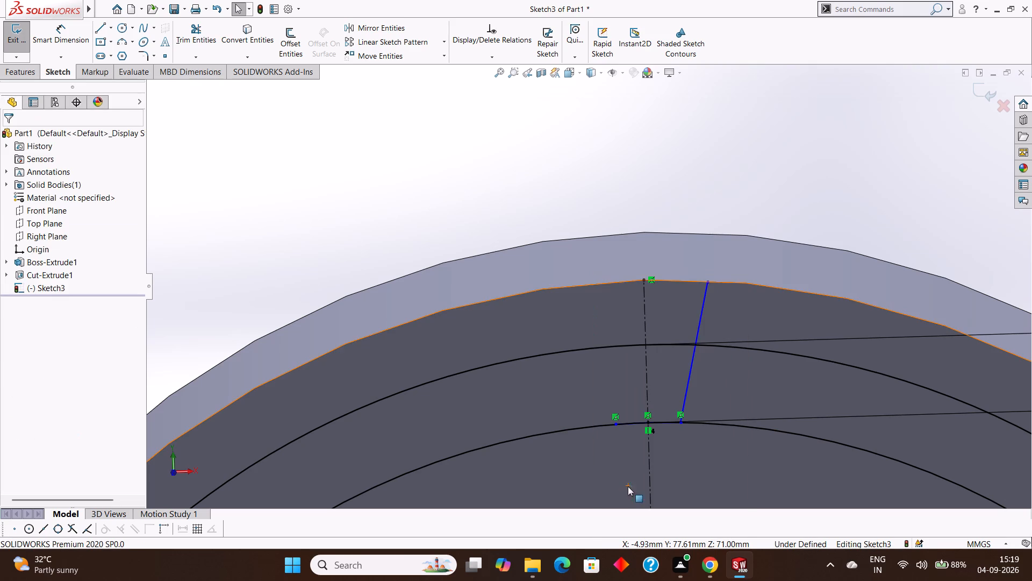
pyautogui.click(325, 112)
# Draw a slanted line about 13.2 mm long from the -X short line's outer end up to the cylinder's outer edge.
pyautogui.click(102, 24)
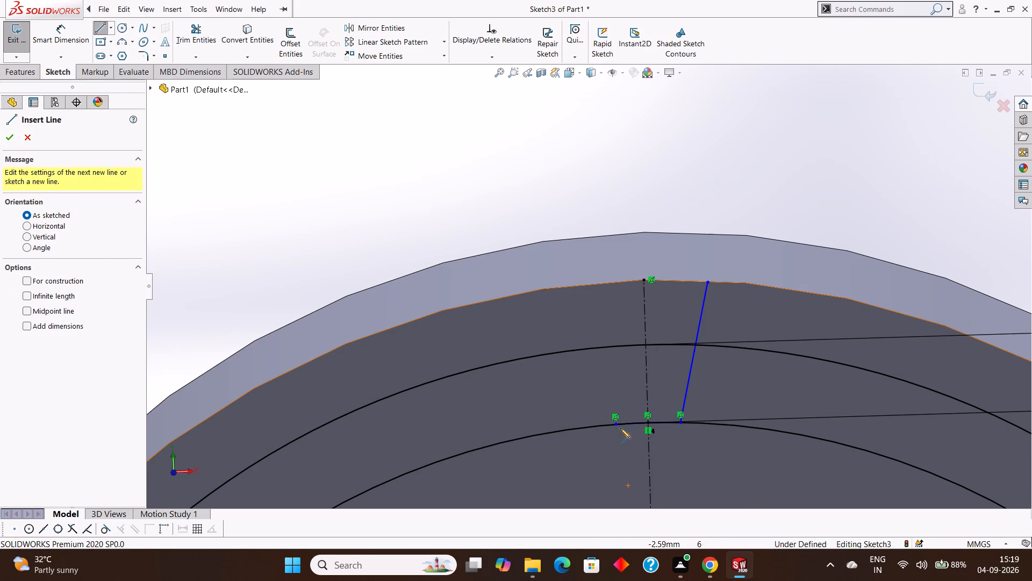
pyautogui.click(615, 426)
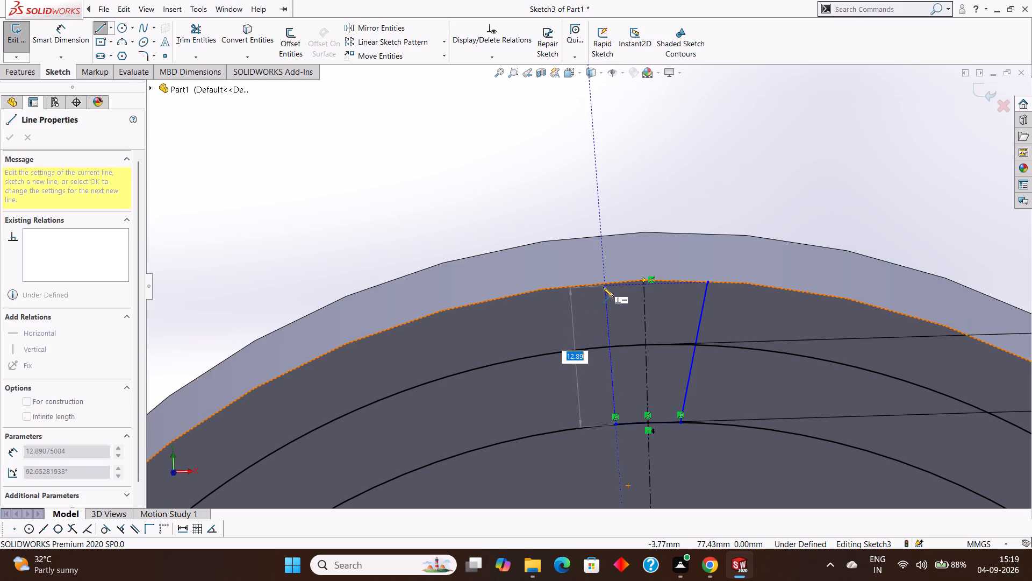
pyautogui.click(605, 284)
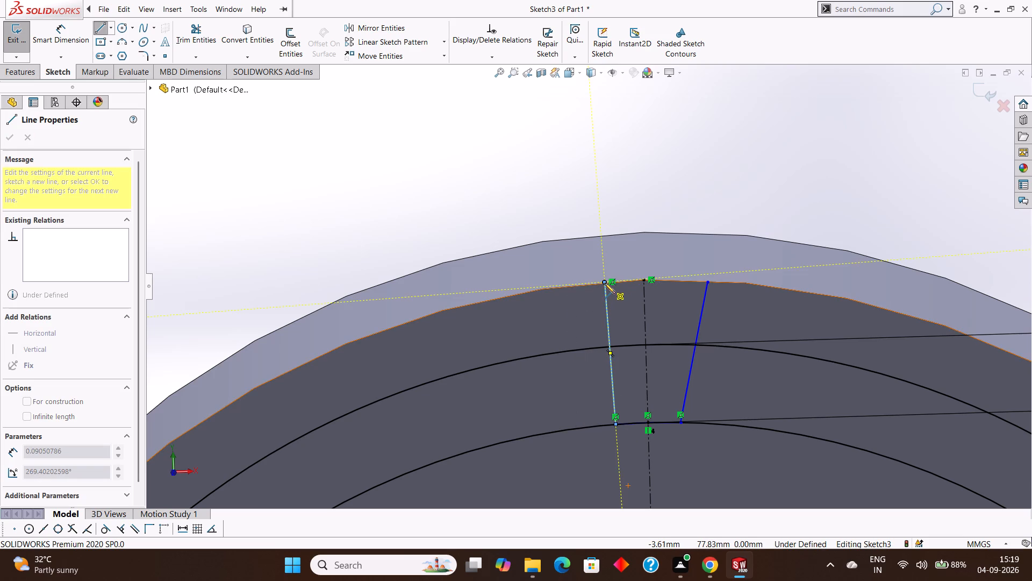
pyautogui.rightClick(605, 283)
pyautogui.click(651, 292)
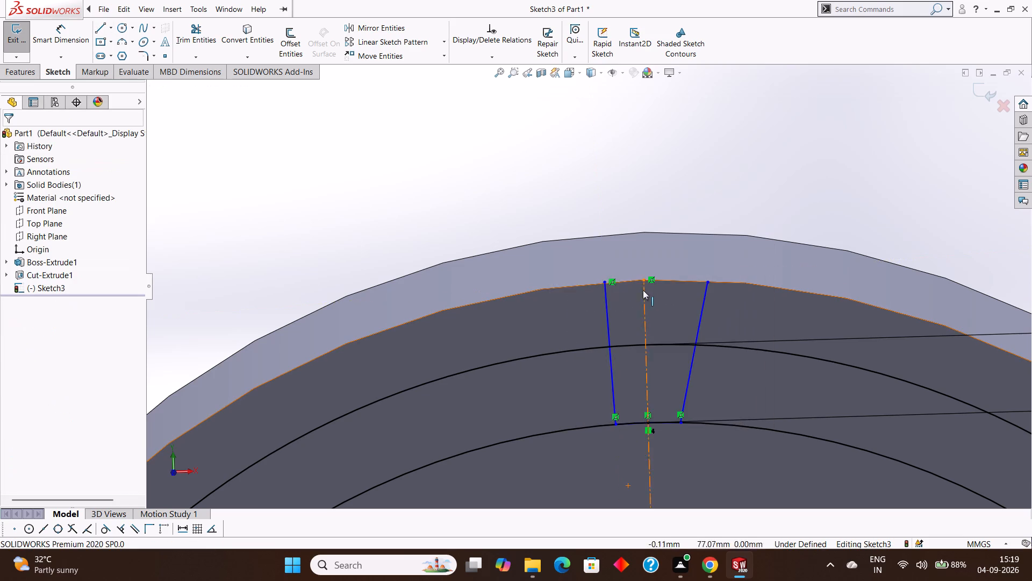
# Examine how the upper endpoints of the two slanted lines meet the cylinder's outer edge.
pyautogui.scroll(-6, 621, 284)
pyautogui.scroll(-5, 547, 285)
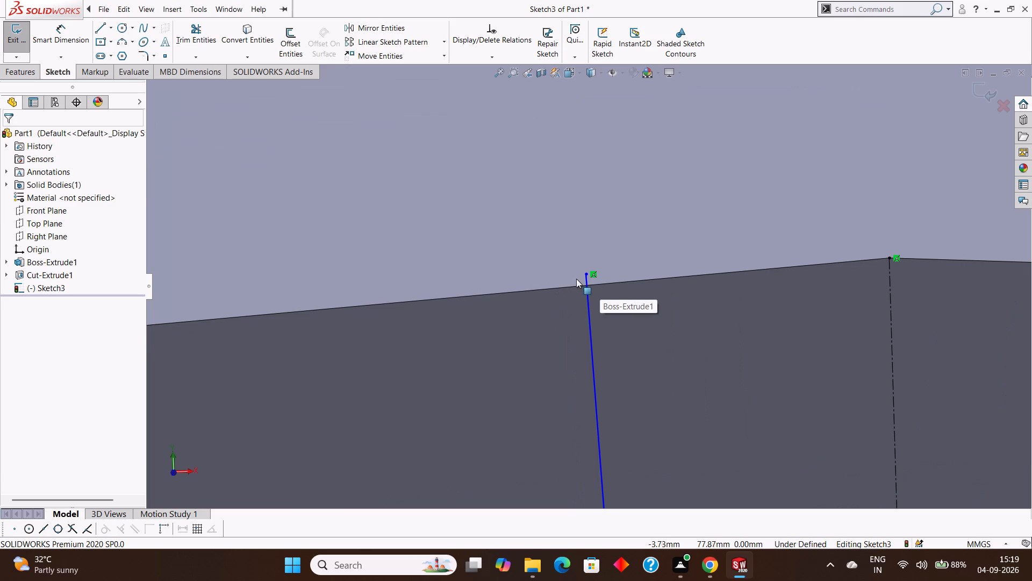
pyautogui.scroll(8, 587, 280)
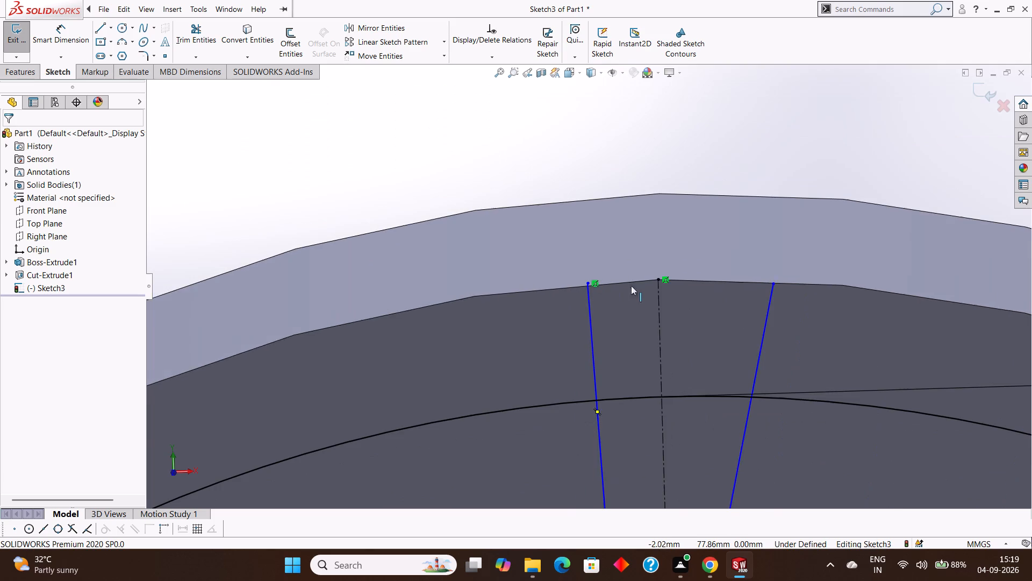
pyautogui.scroll(3, 661, 282)
pyautogui.scroll(-8, 633, 279)
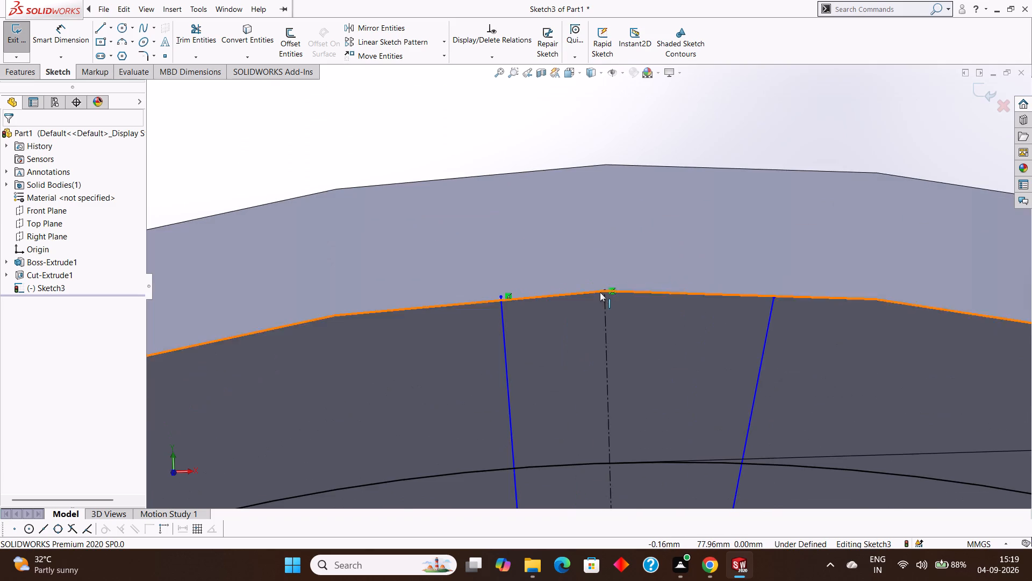
pyautogui.scroll(-11, 600, 292)
pyautogui.scroll(10, 608, 289)
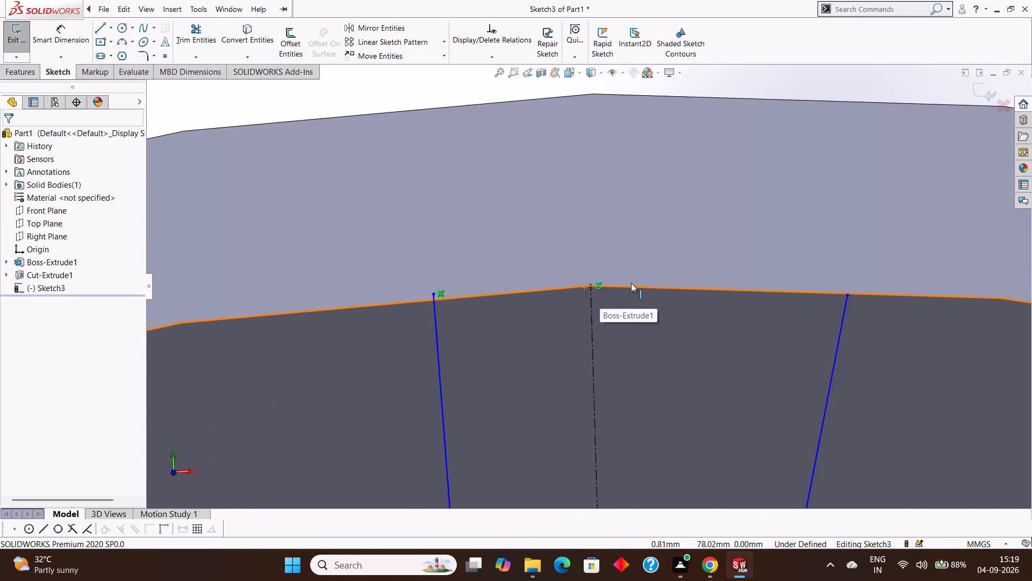
pyautogui.scroll(5, 631, 283)
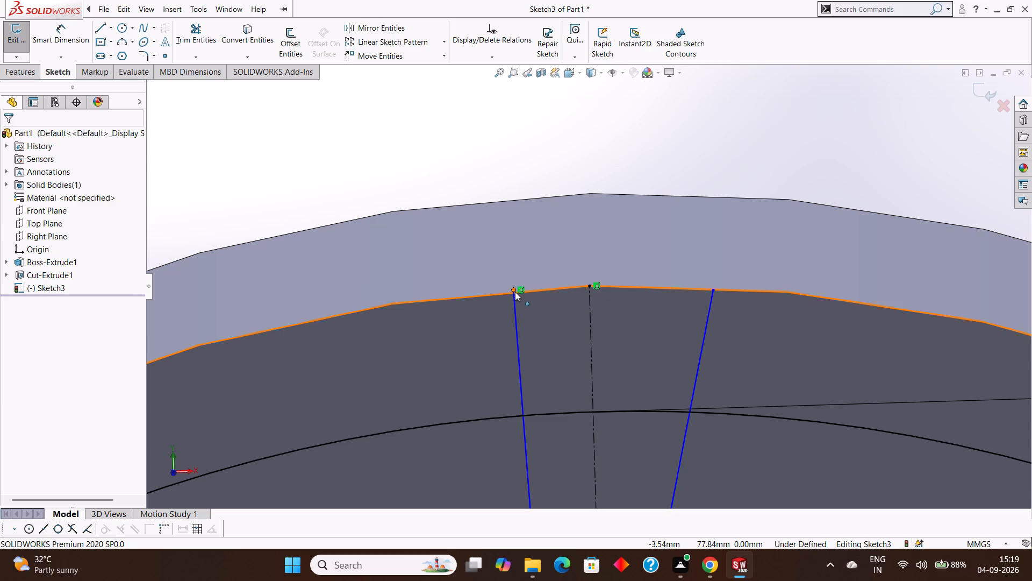
pyautogui.scroll(-9, 515, 292)
pyautogui.scroll(-4, 576, 308)
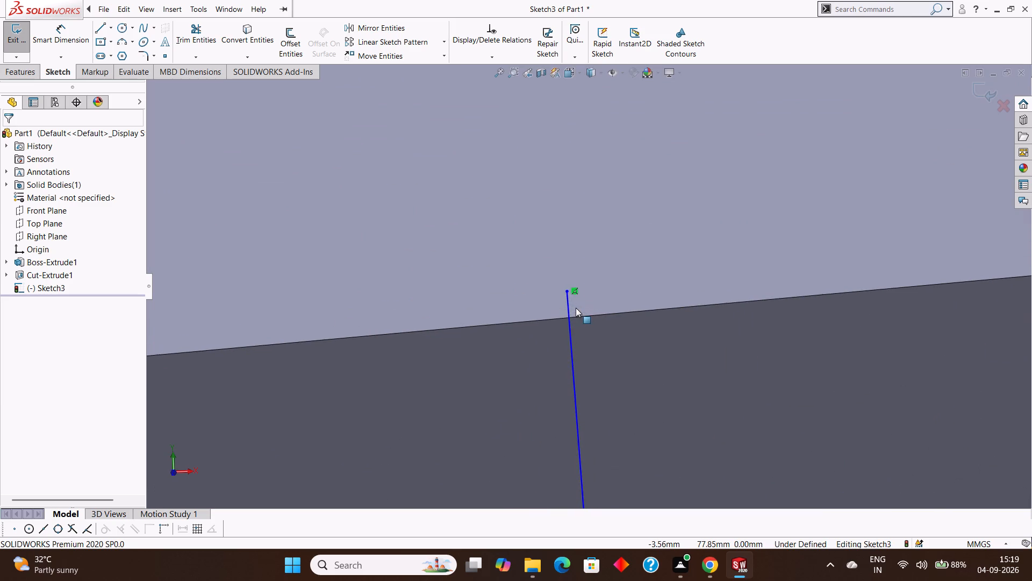
pyautogui.scroll(18, 573, 305)
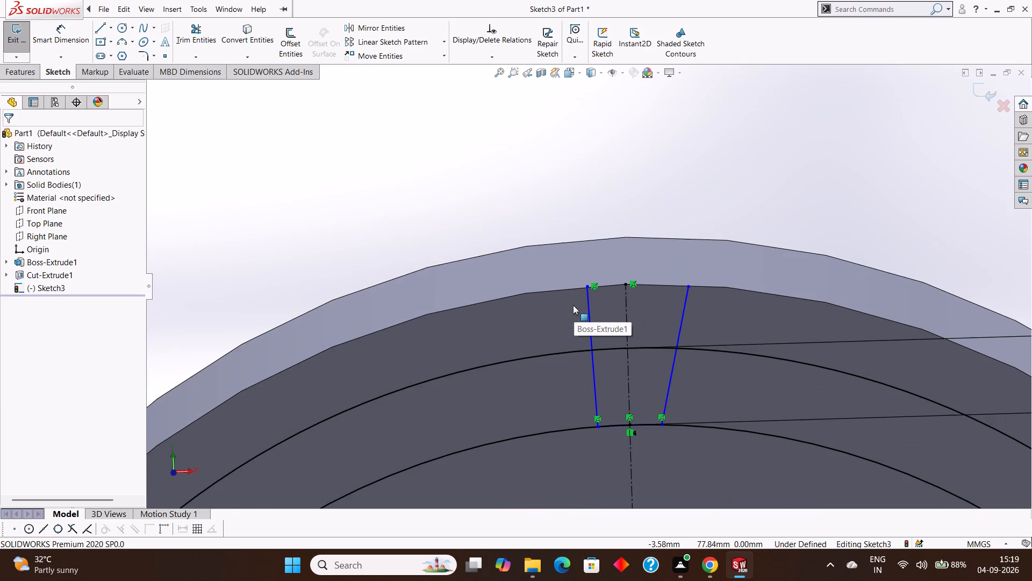
pyautogui.scroll(1, 573, 305)
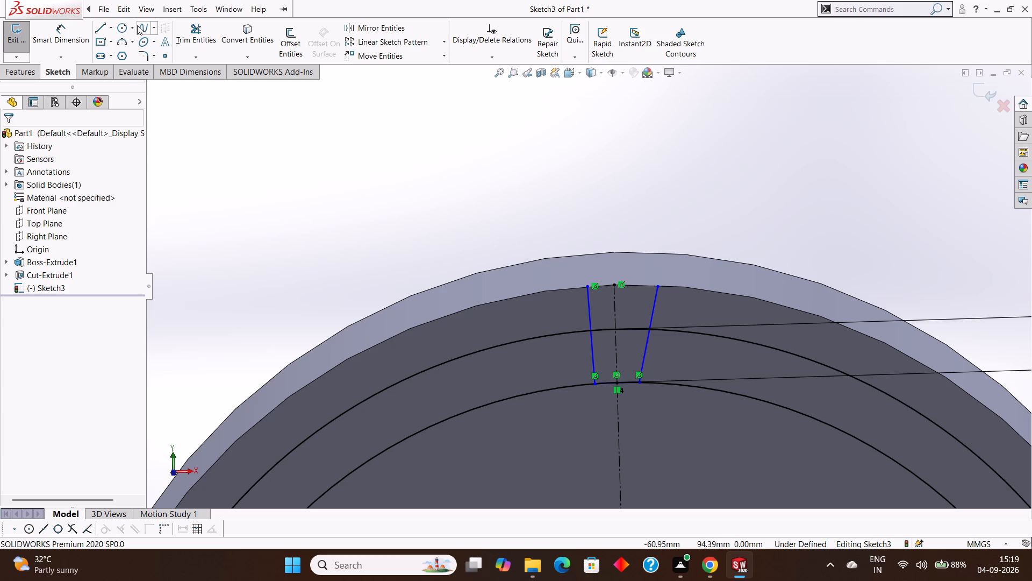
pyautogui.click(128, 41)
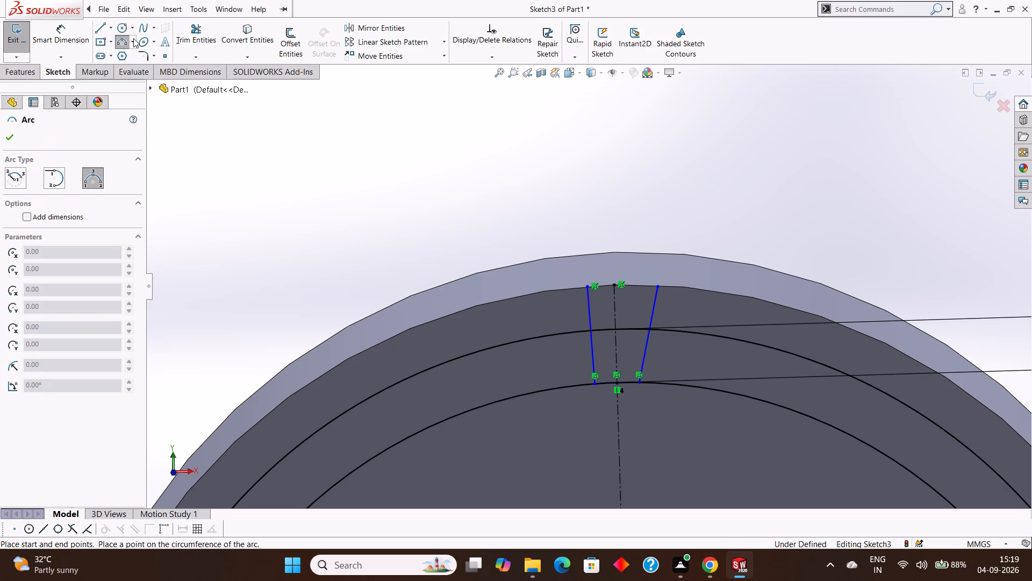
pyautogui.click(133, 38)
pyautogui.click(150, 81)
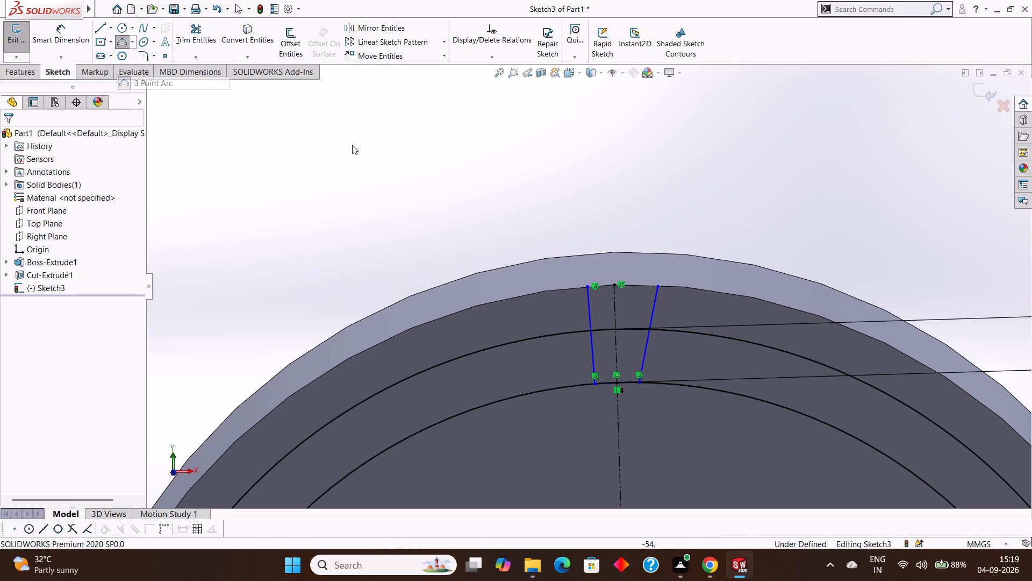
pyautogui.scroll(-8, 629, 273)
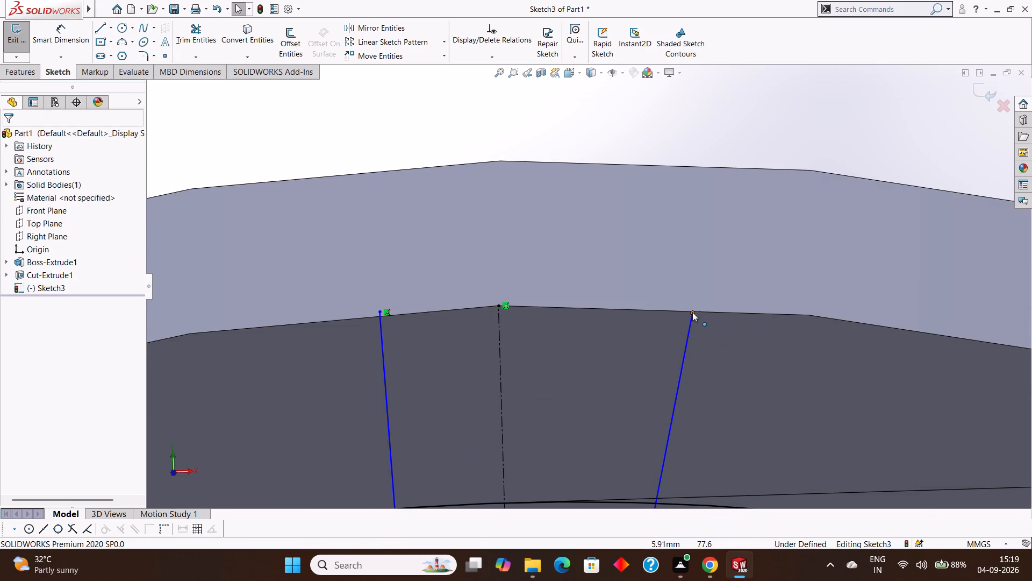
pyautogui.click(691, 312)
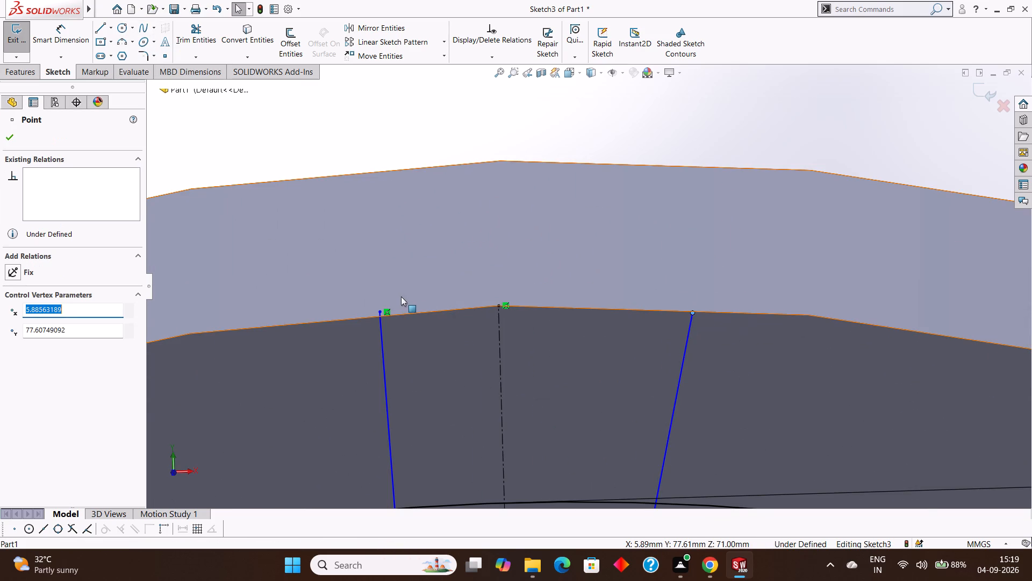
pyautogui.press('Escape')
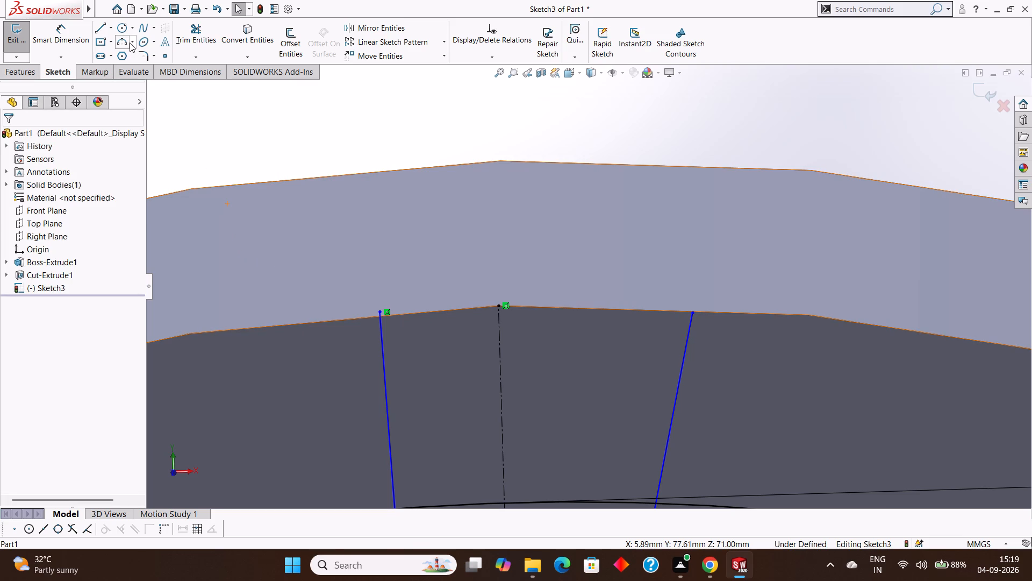
# Draw a three-point arc of about 34 mm radius from the +X slanted line's upper end to where the -X slanted line crosses the outer edge.
pyautogui.click(131, 42)
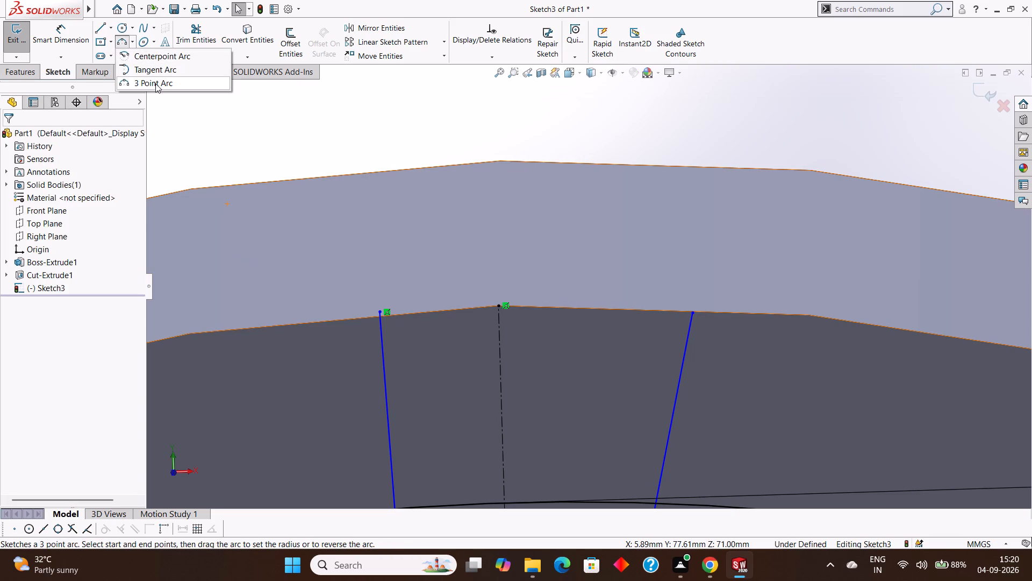
pyautogui.click(155, 83)
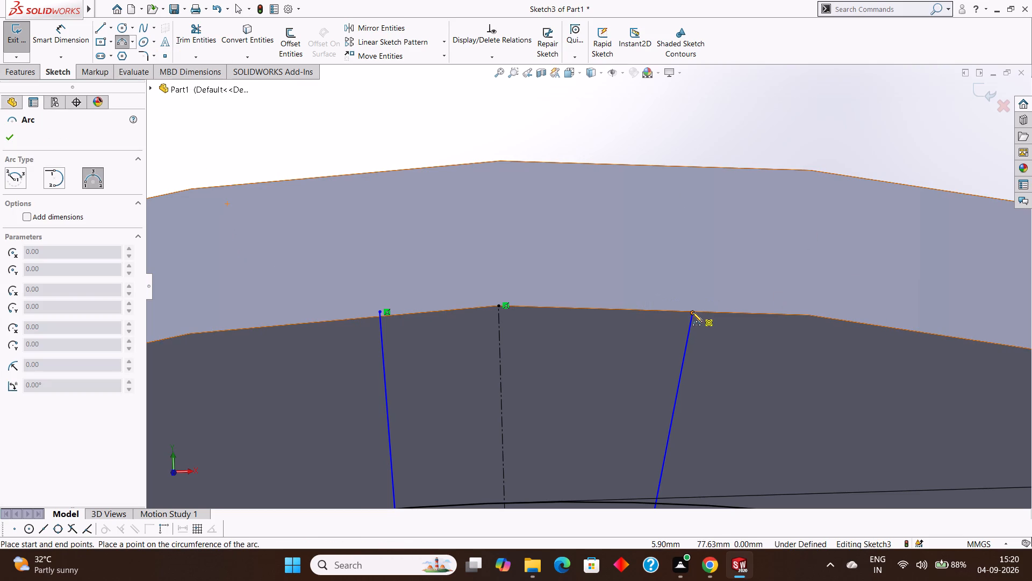
pyautogui.click(692, 313)
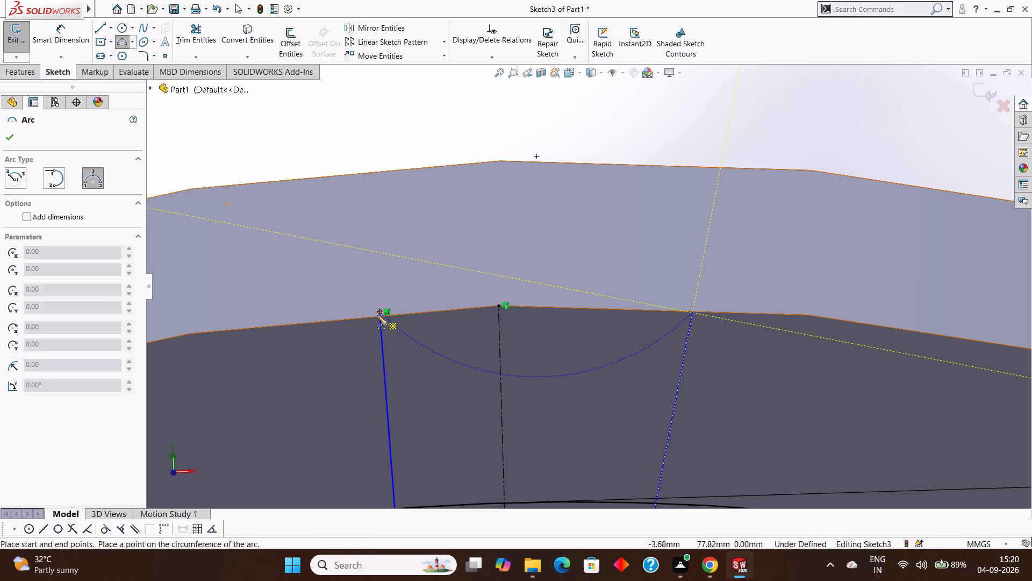
pyautogui.scroll(-5, 377, 316)
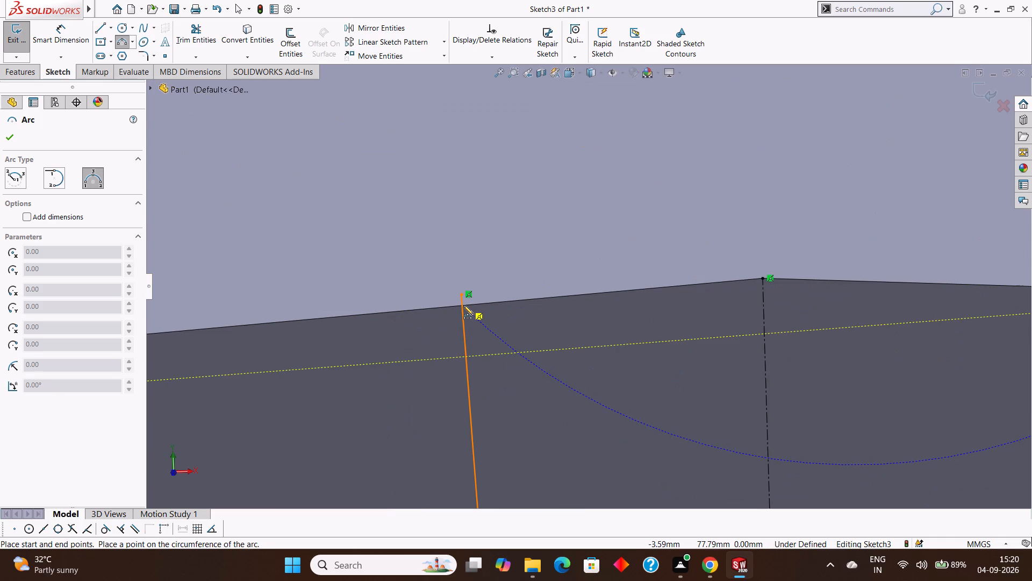
pyautogui.click(461, 306)
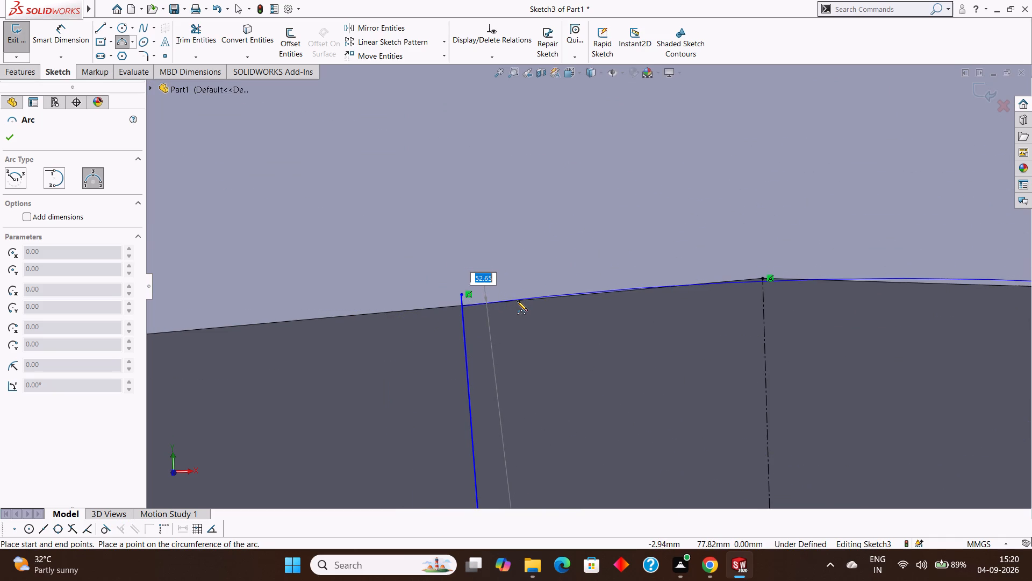
pyautogui.scroll(3, 518, 301)
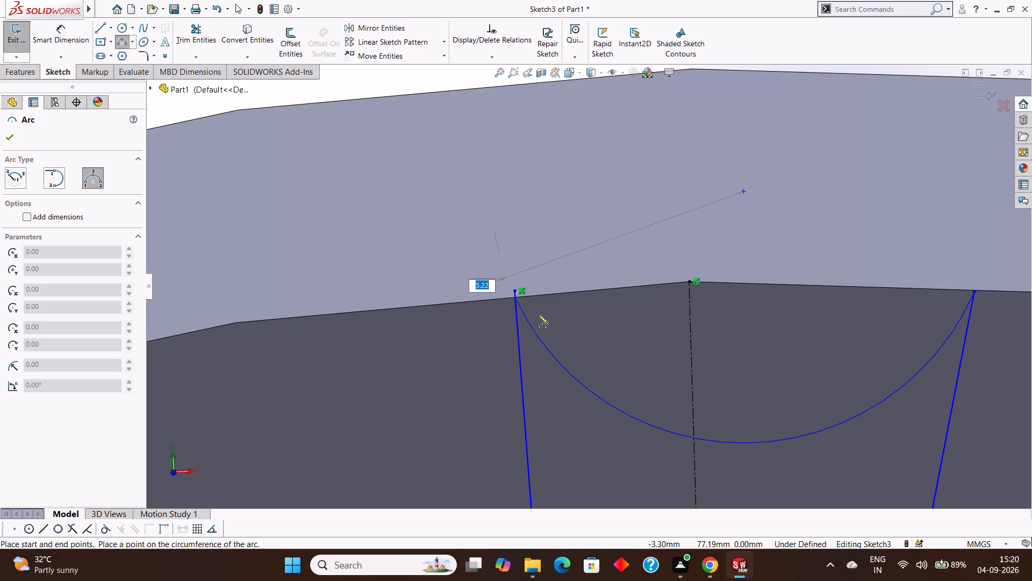
pyautogui.click(555, 292)
pyautogui.scroll(3, 564, 311)
pyautogui.press('Escape')
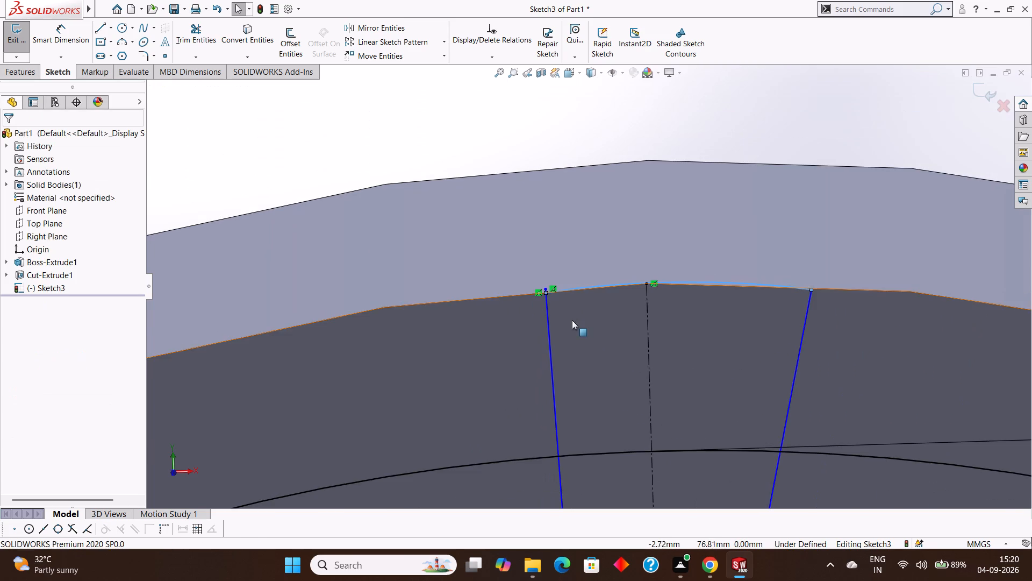
pyautogui.rightClick(572, 320)
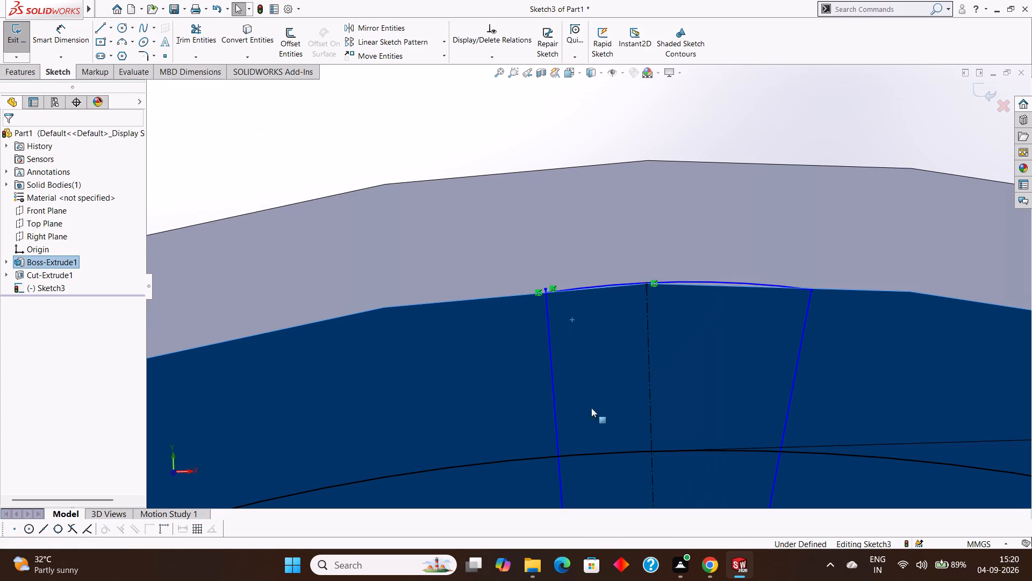
pyautogui.press('Escape')
pyautogui.press('Escape')
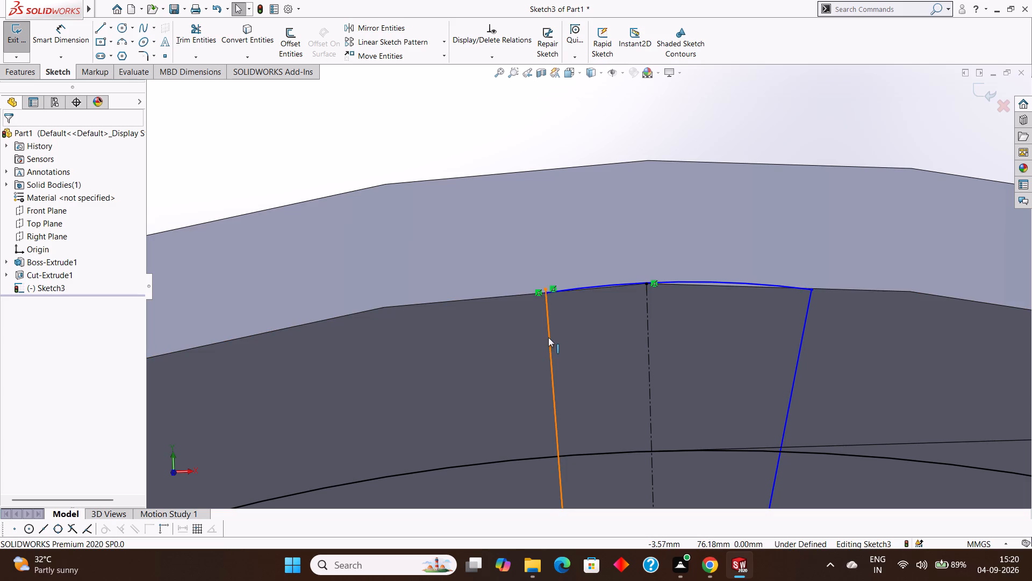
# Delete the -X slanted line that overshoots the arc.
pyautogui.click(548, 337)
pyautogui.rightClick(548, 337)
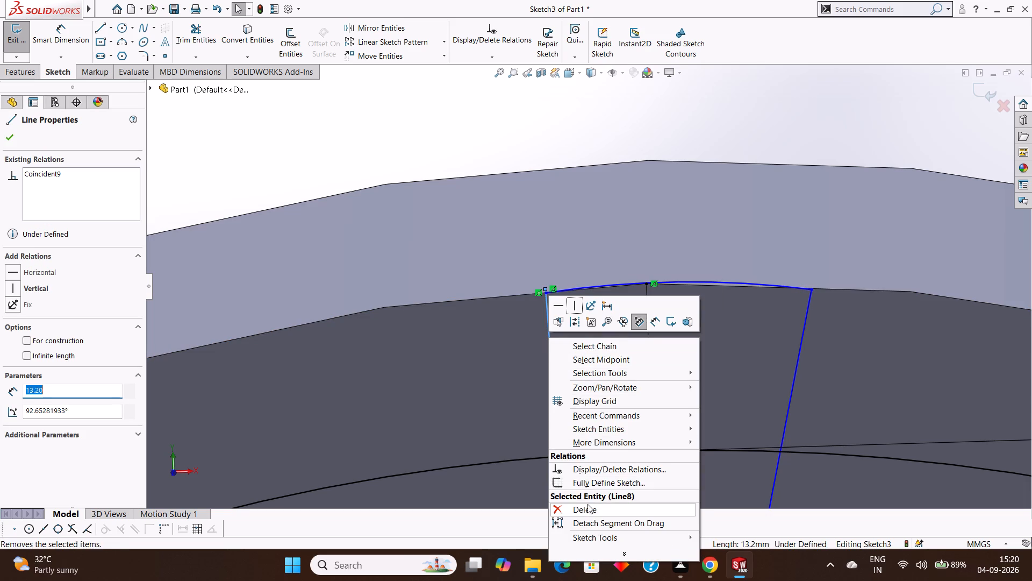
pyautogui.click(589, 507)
# Draw a slanted line about 13 mm long from the -X short line's outer end to the arc's -X endpoint.
pyautogui.scroll(4, 591, 413)
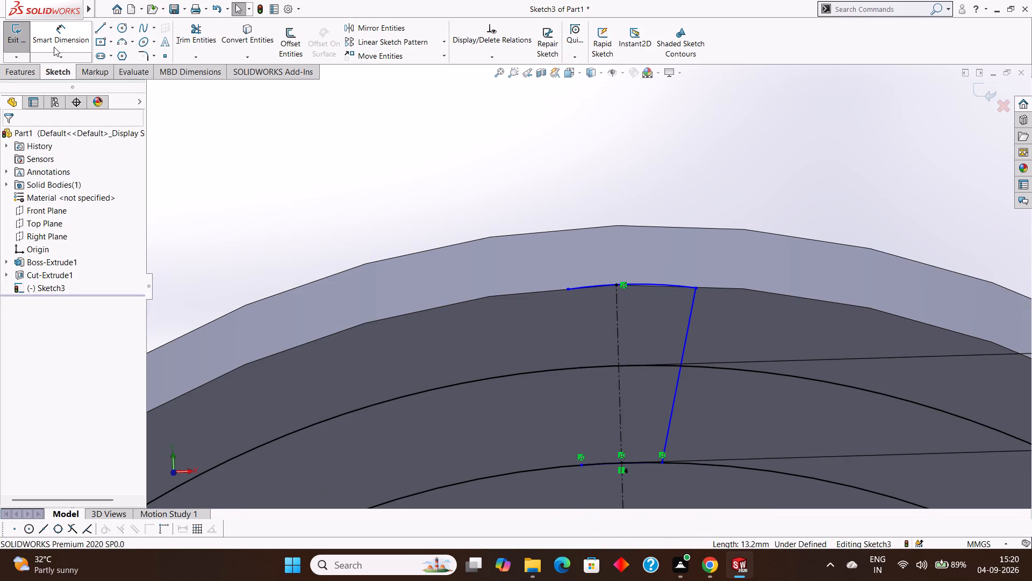
pyautogui.click(97, 30)
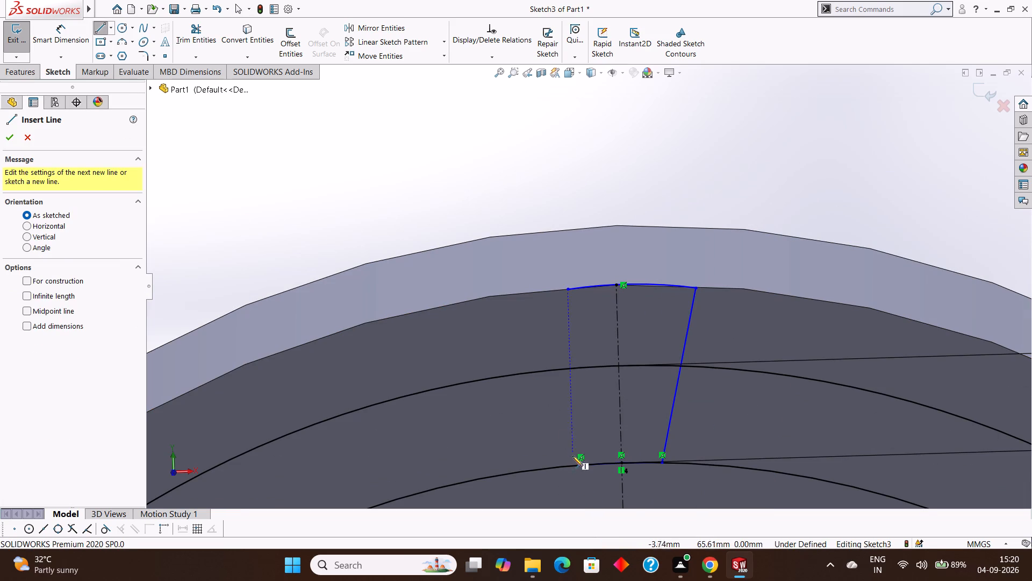
pyautogui.click(582, 464)
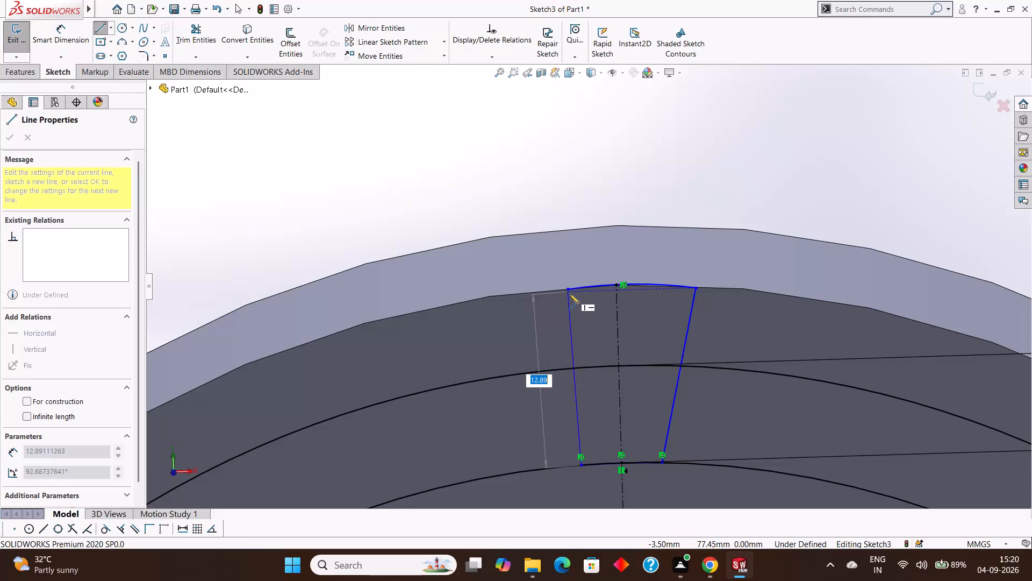
pyautogui.click(569, 290)
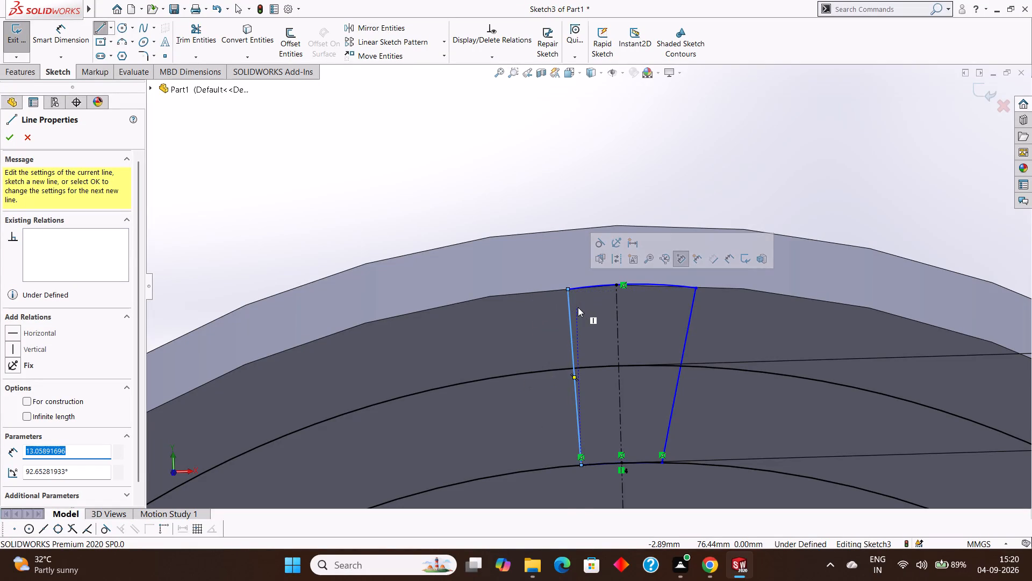
# Delete the outer arc that joins the upper ends of the two slanted lines.
pyautogui.scroll(-5, 578, 307)
pyautogui.rightClick(594, 310)
pyautogui.click(622, 322)
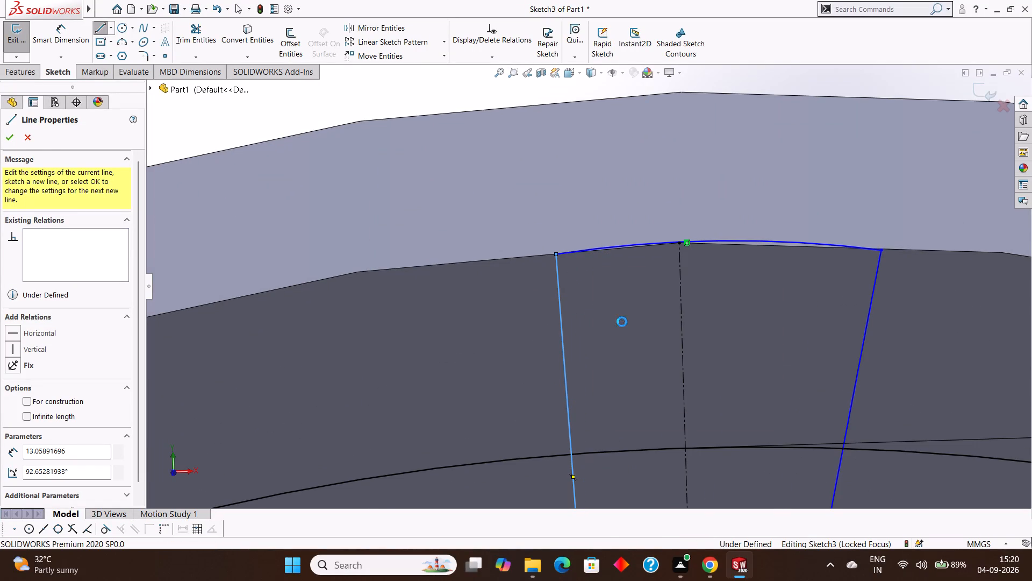
pyautogui.scroll(-3, 678, 258)
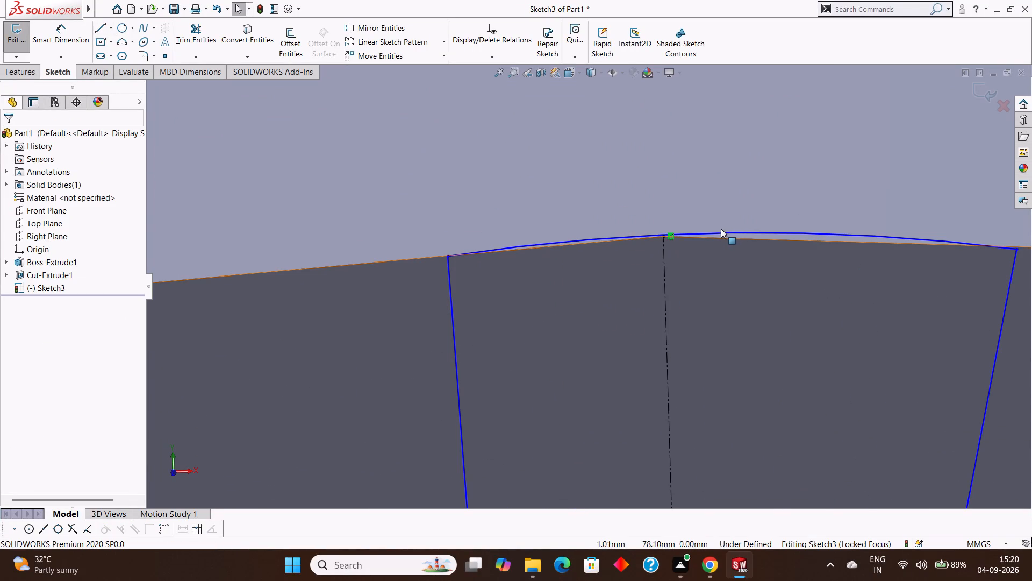
pyautogui.rightClick(716, 233)
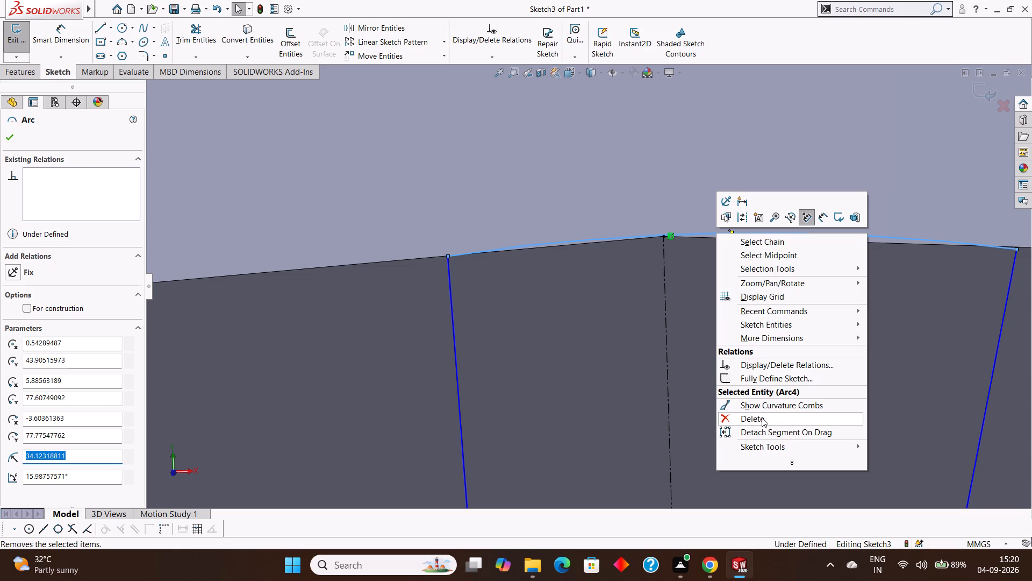
pyautogui.click(762, 417)
# Draw a three-point arc of about 38 mm radius between the slanted lines' upper ends, passing through the centerline's top end.
pyautogui.scroll(9, 766, 401)
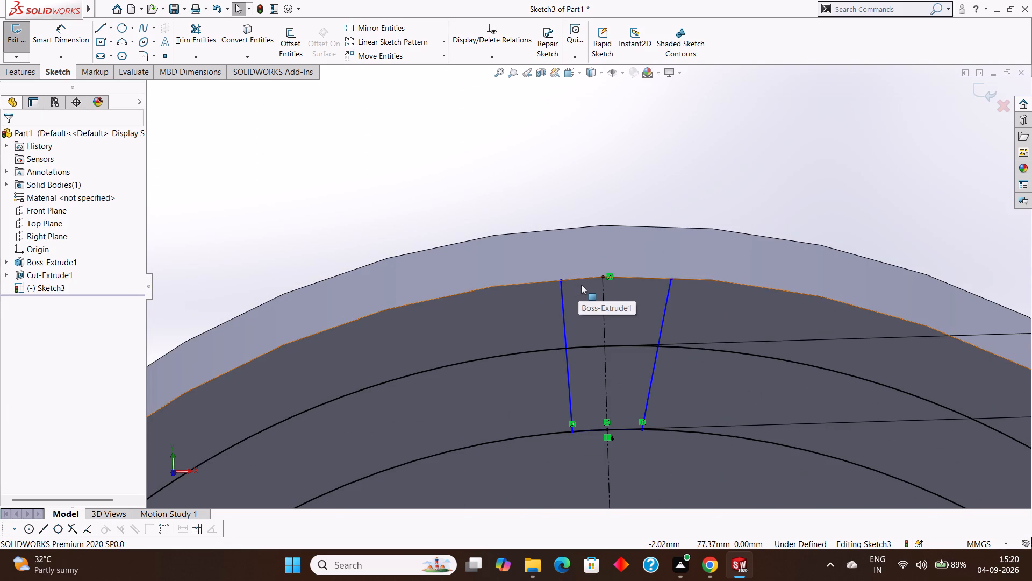
pyautogui.scroll(-1, 628, 290)
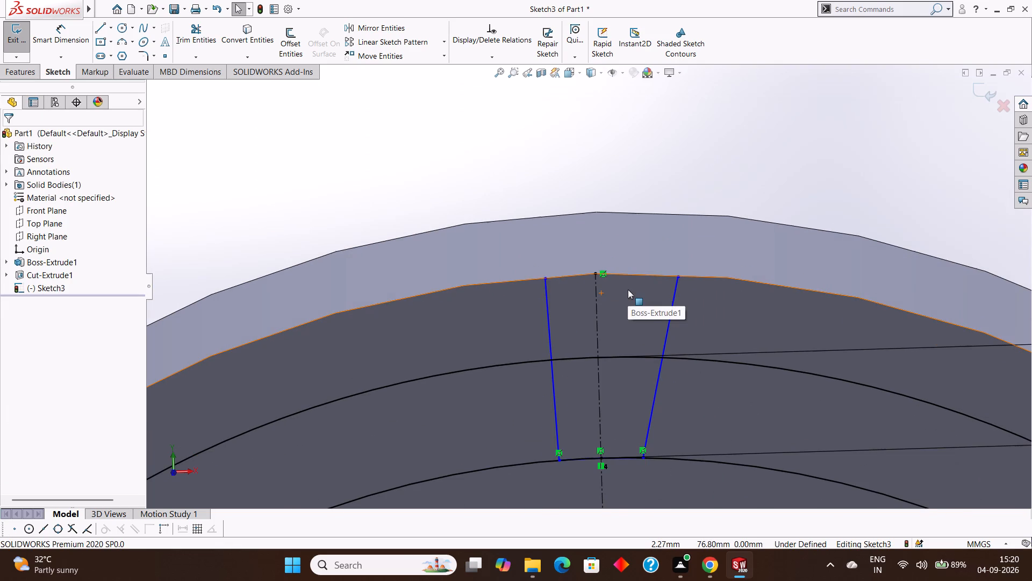
pyautogui.scroll(2, 628, 289)
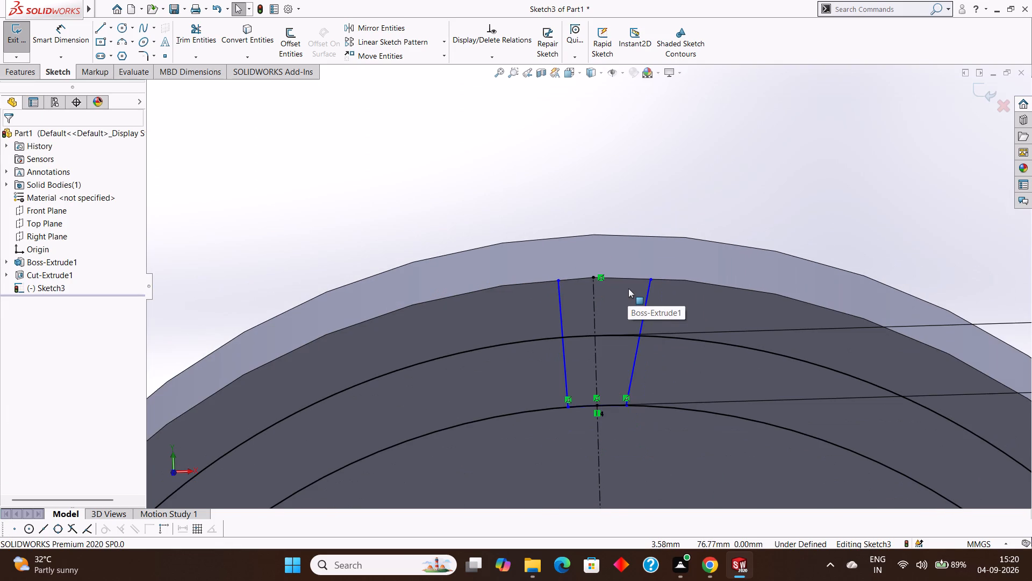
pyautogui.scroll(1, 628, 288)
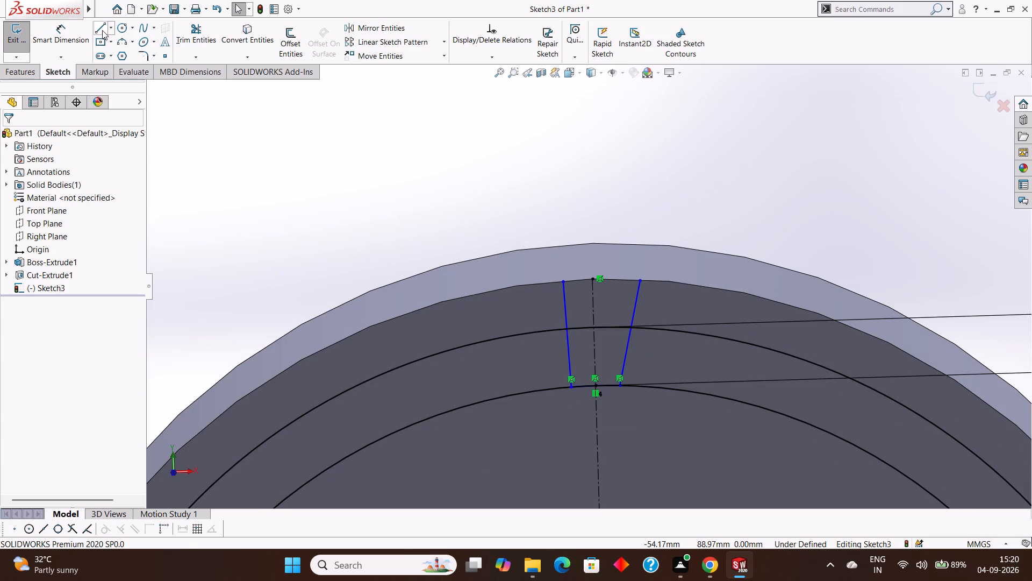
pyautogui.click(132, 42)
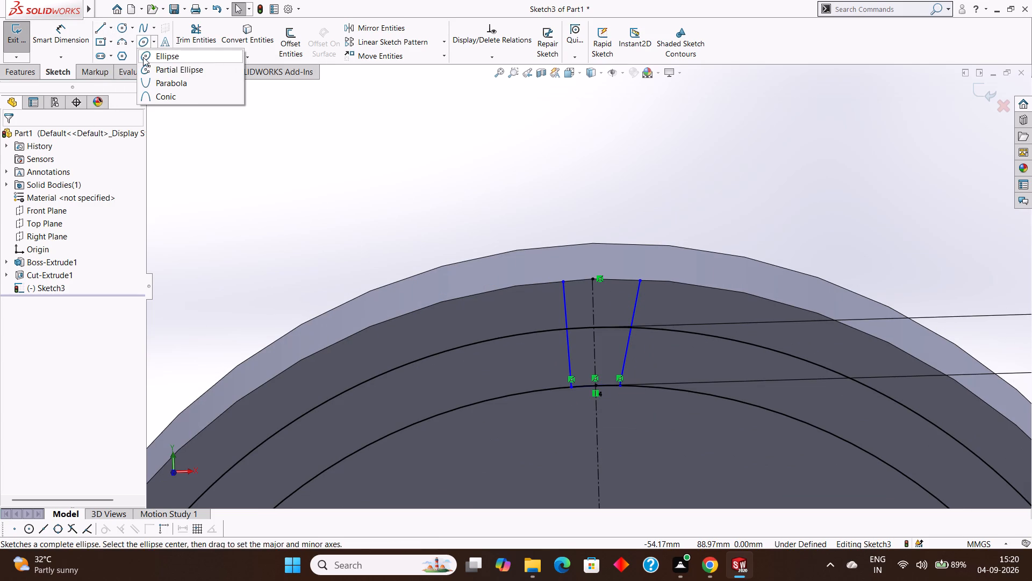
pyautogui.click(140, 80)
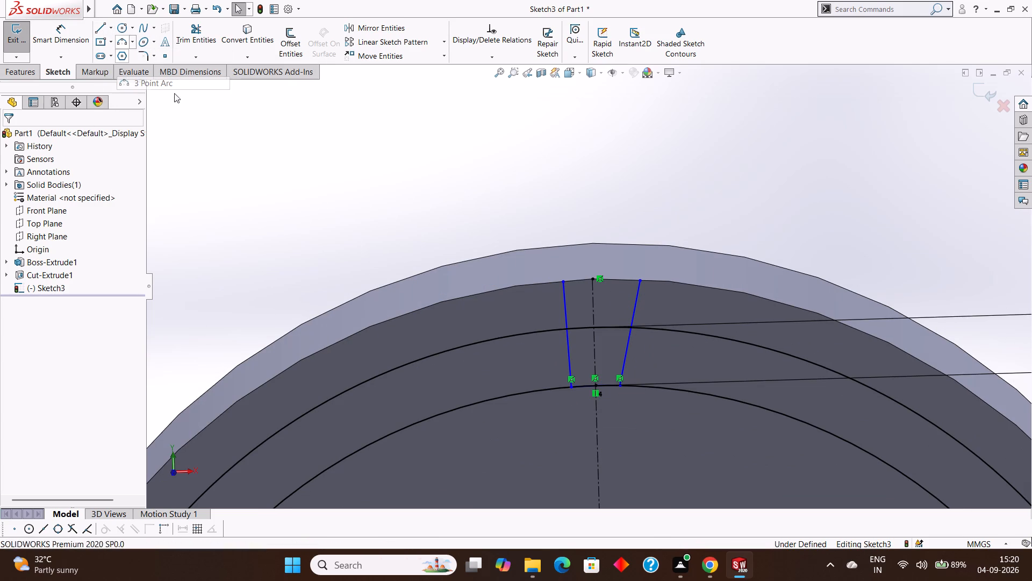
pyautogui.scroll(-8, 567, 291)
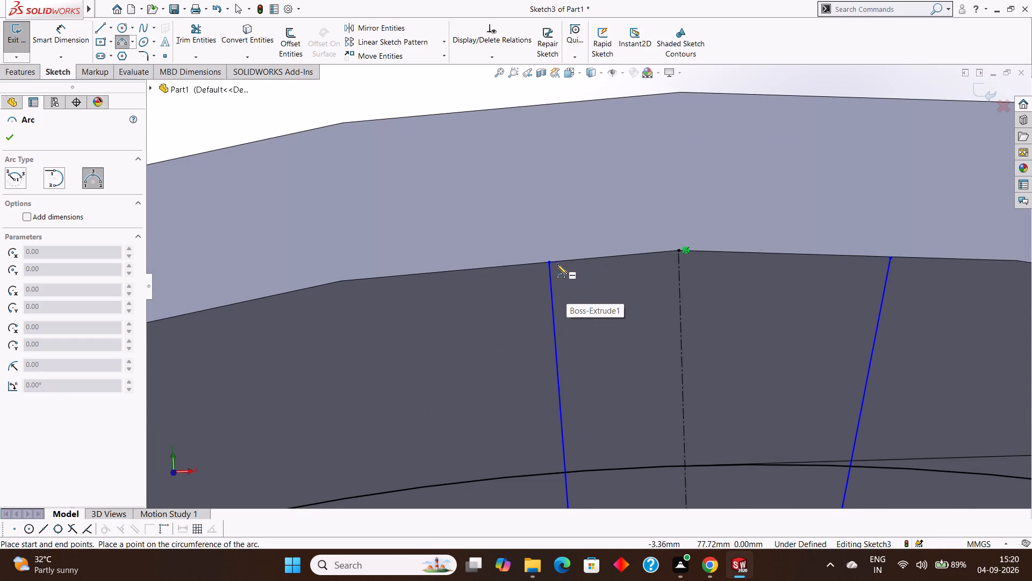
pyautogui.click(550, 262)
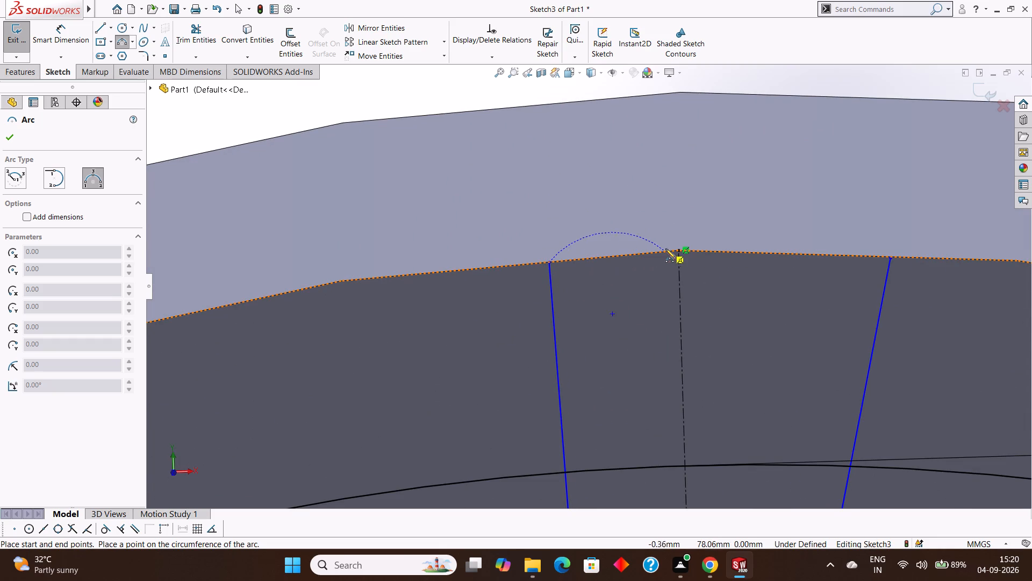
pyautogui.click(891, 258)
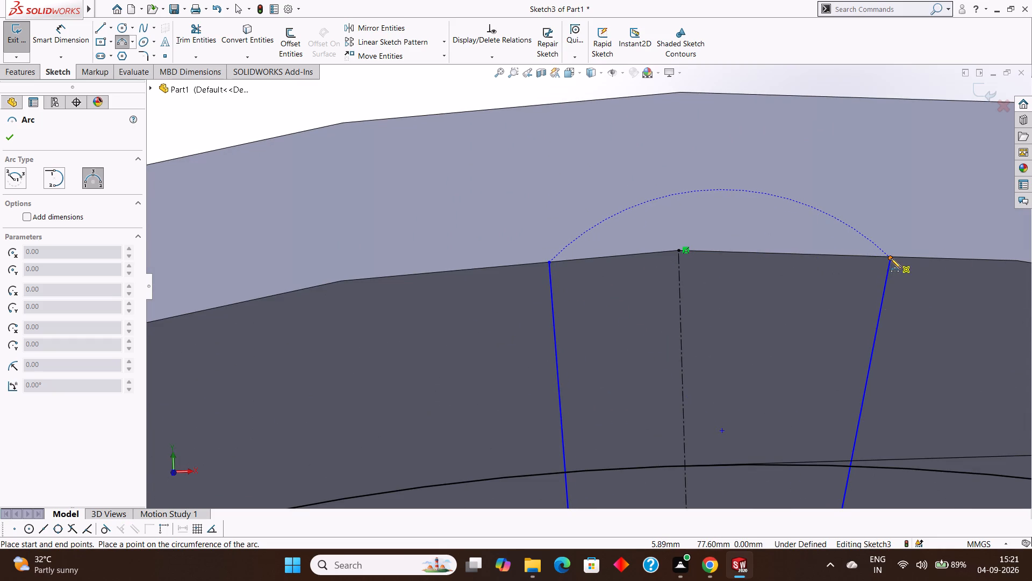
pyautogui.click(680, 252)
pyautogui.scroll(-4, 792, 263)
pyautogui.scroll(5, 792, 263)
pyautogui.scroll(5, 823, 302)
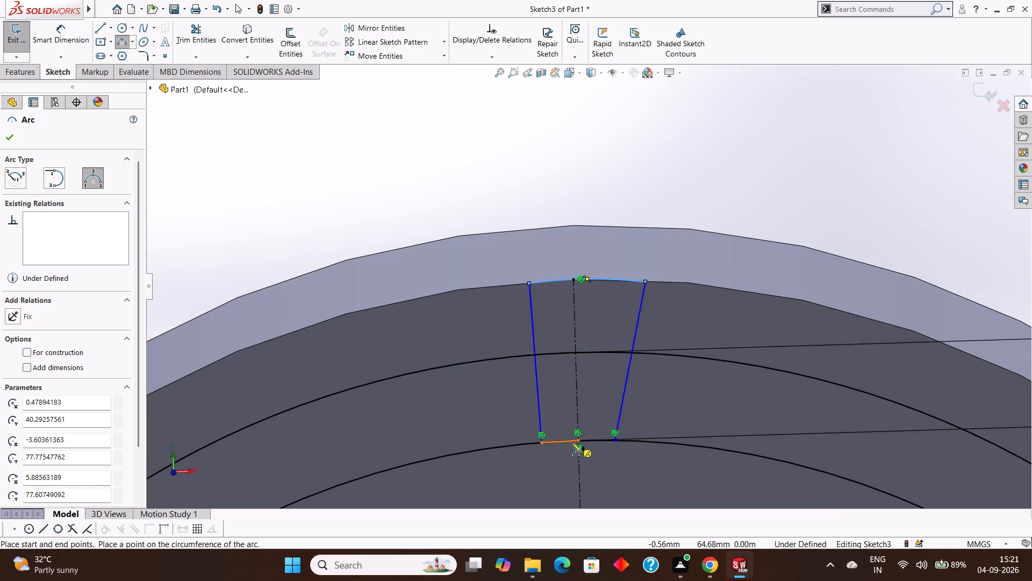
pyautogui.scroll(-3, 571, 443)
pyautogui.press('Escape')
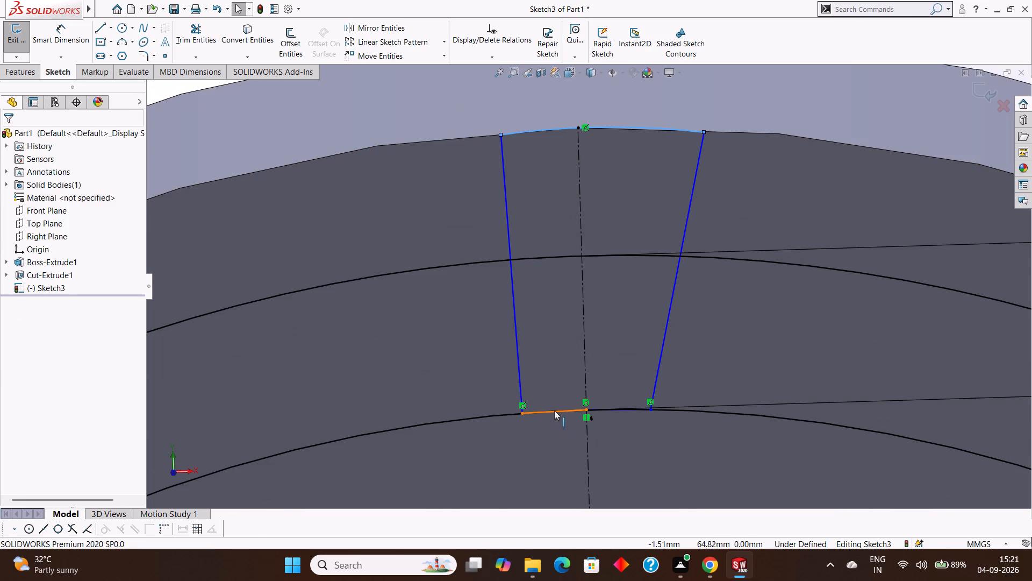
# Delete the two 3 mm lines that join the slanted lines' inner ends to the centerline.
pyautogui.click(554, 410)
pyautogui.rightClick(554, 410)
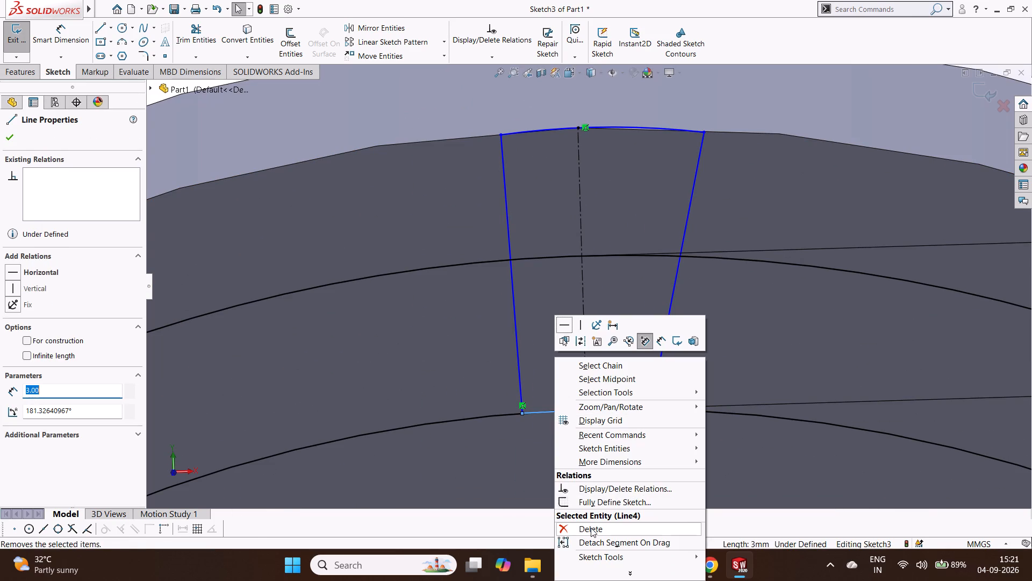
pyautogui.click(591, 528)
pyautogui.click(611, 407)
pyautogui.rightClick(611, 407)
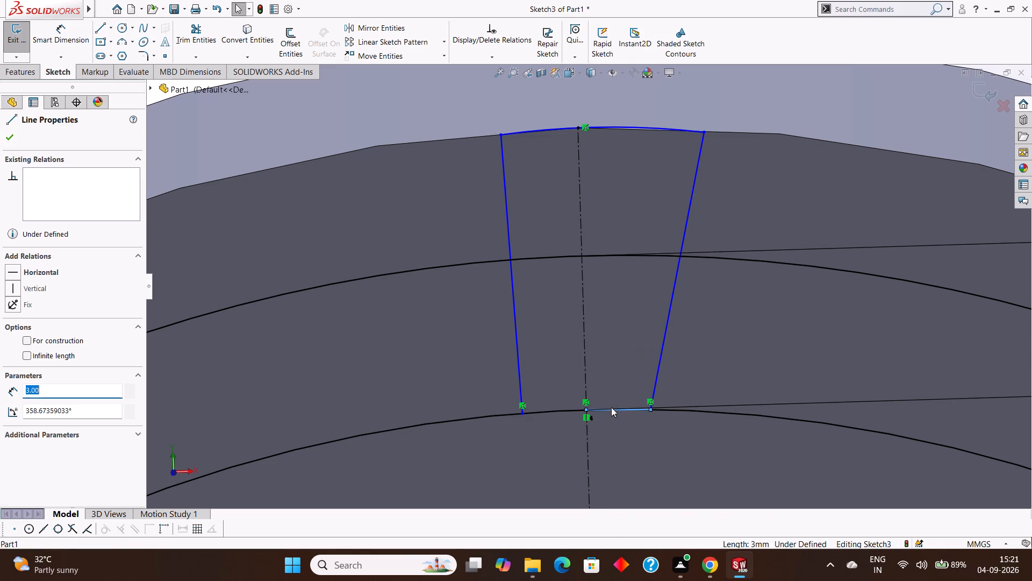
pyautogui.click(647, 526)
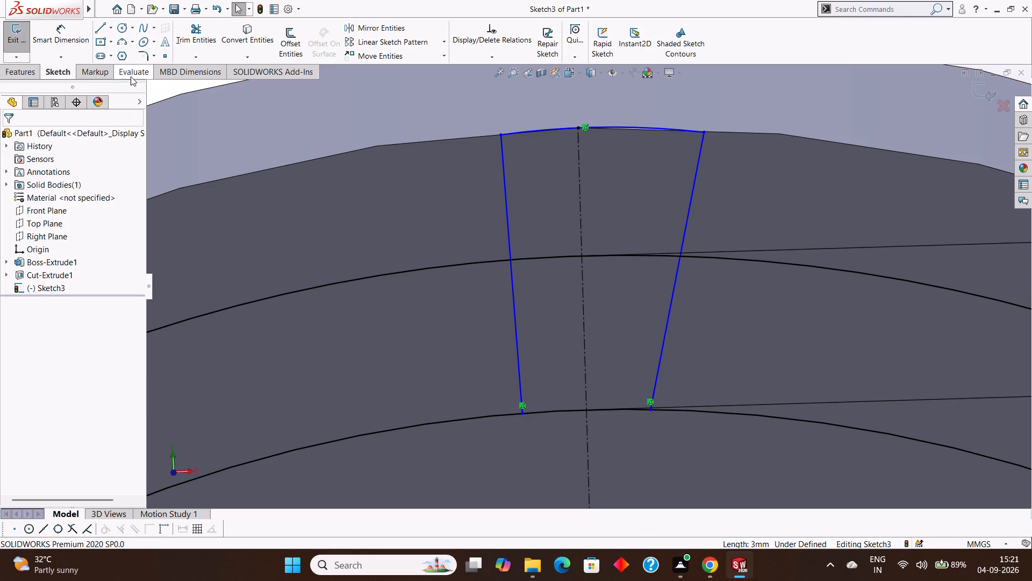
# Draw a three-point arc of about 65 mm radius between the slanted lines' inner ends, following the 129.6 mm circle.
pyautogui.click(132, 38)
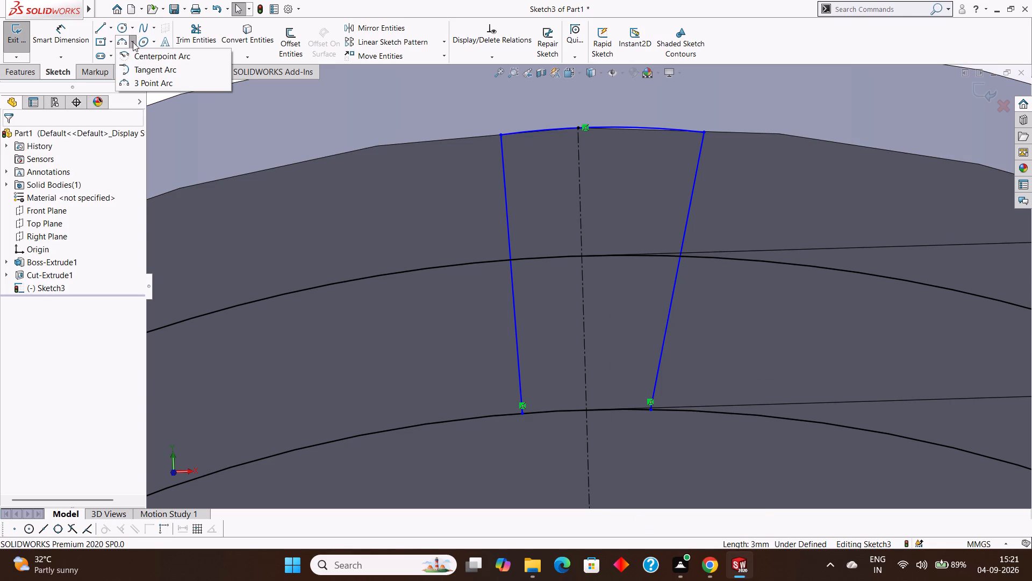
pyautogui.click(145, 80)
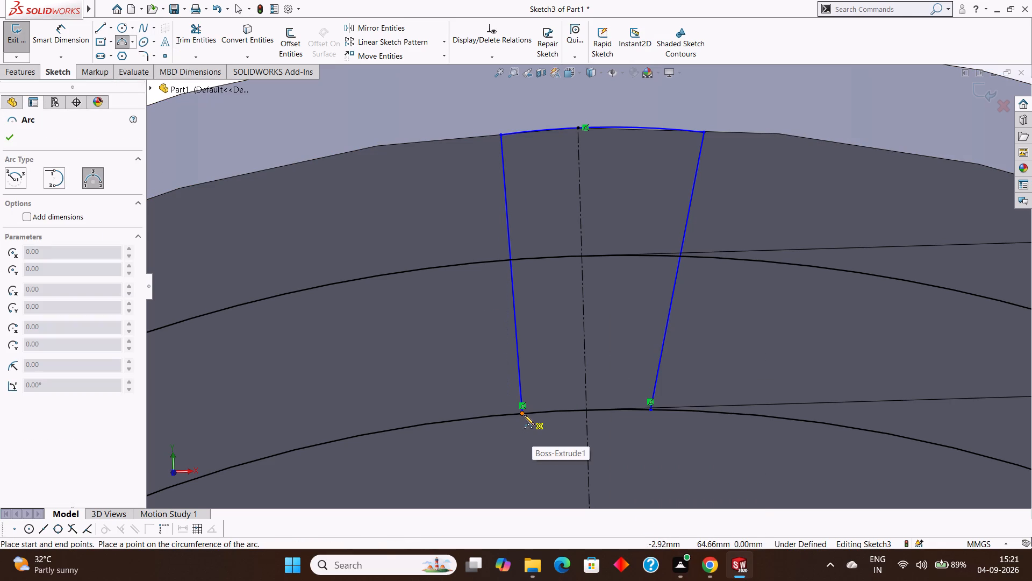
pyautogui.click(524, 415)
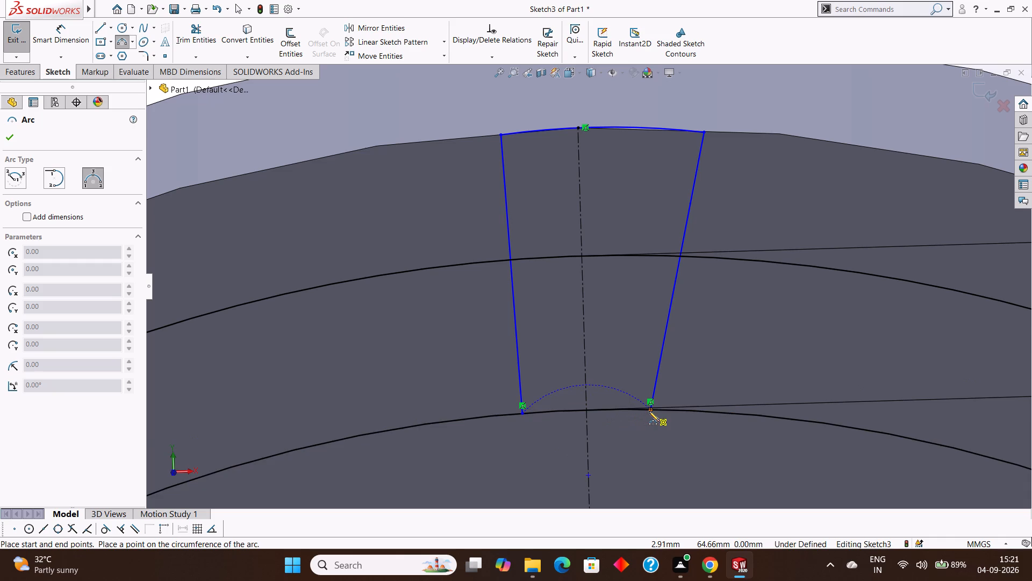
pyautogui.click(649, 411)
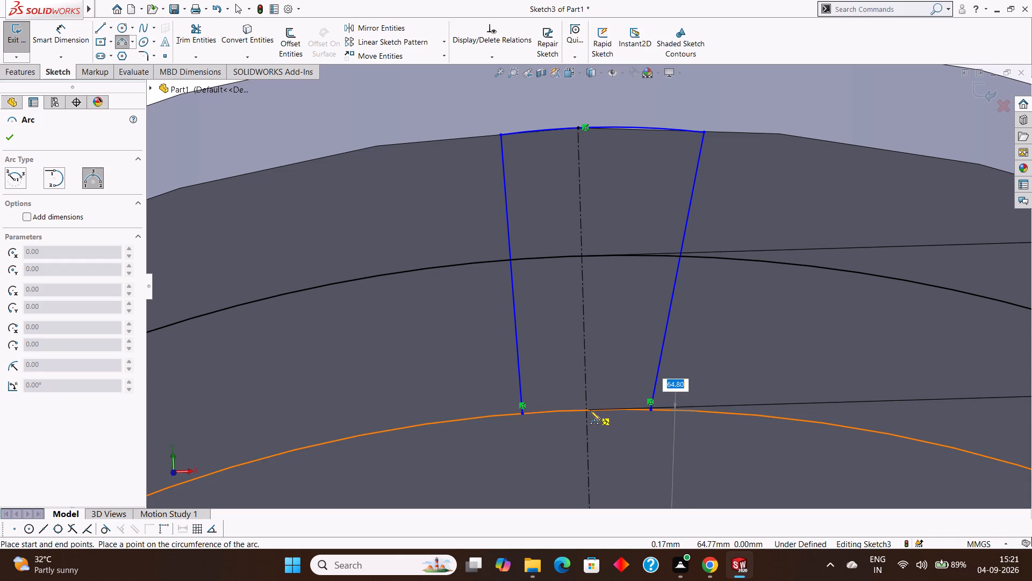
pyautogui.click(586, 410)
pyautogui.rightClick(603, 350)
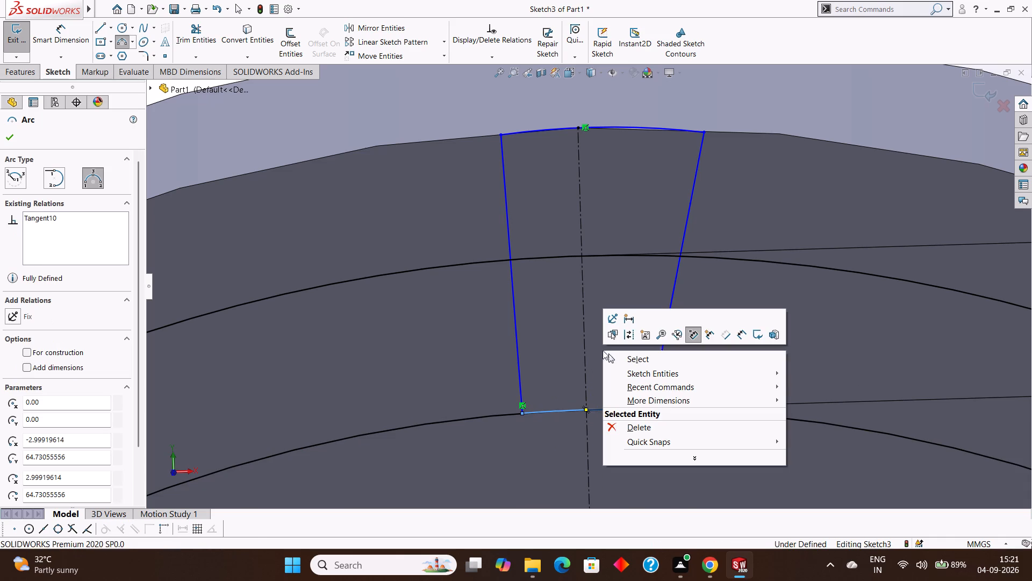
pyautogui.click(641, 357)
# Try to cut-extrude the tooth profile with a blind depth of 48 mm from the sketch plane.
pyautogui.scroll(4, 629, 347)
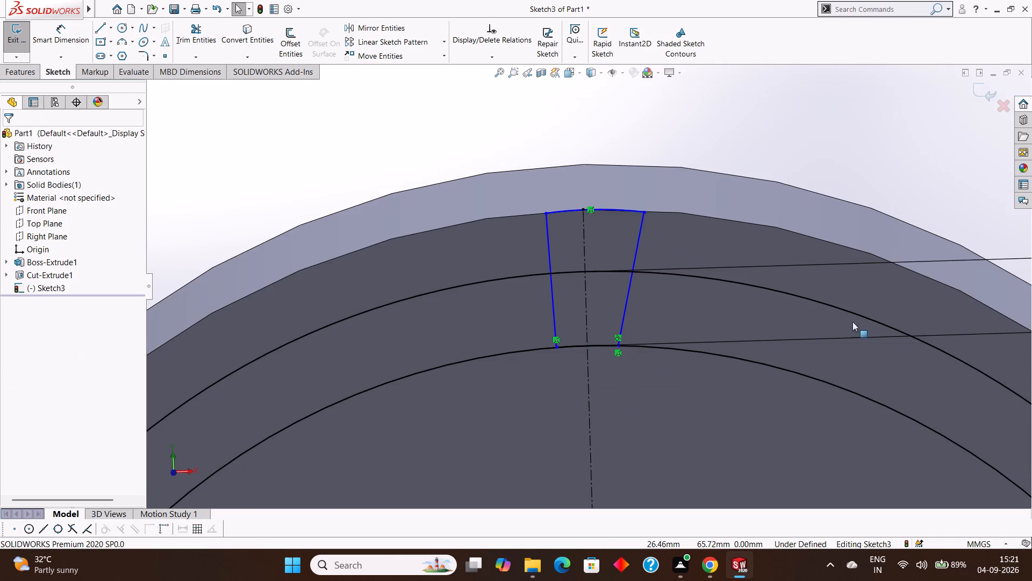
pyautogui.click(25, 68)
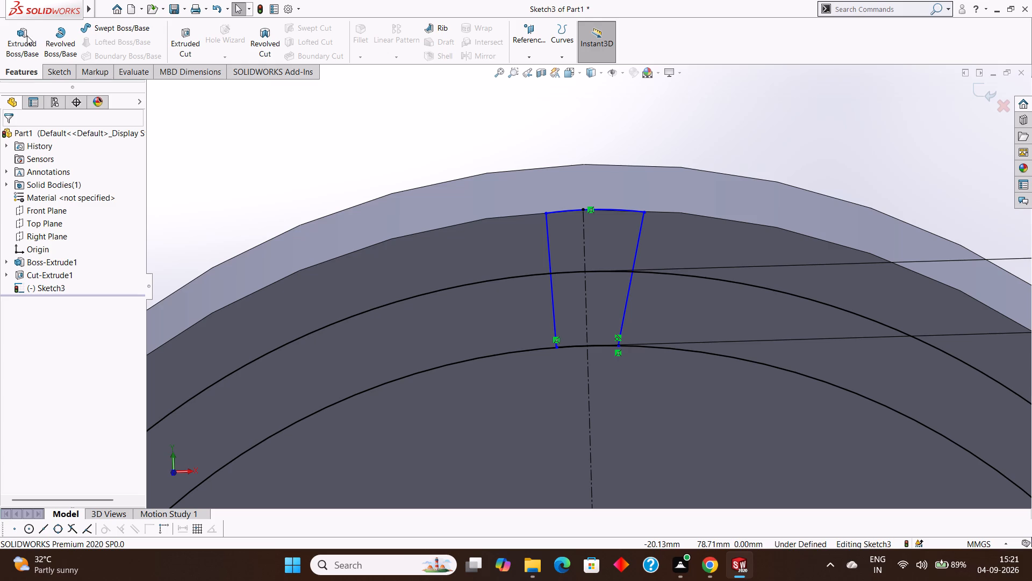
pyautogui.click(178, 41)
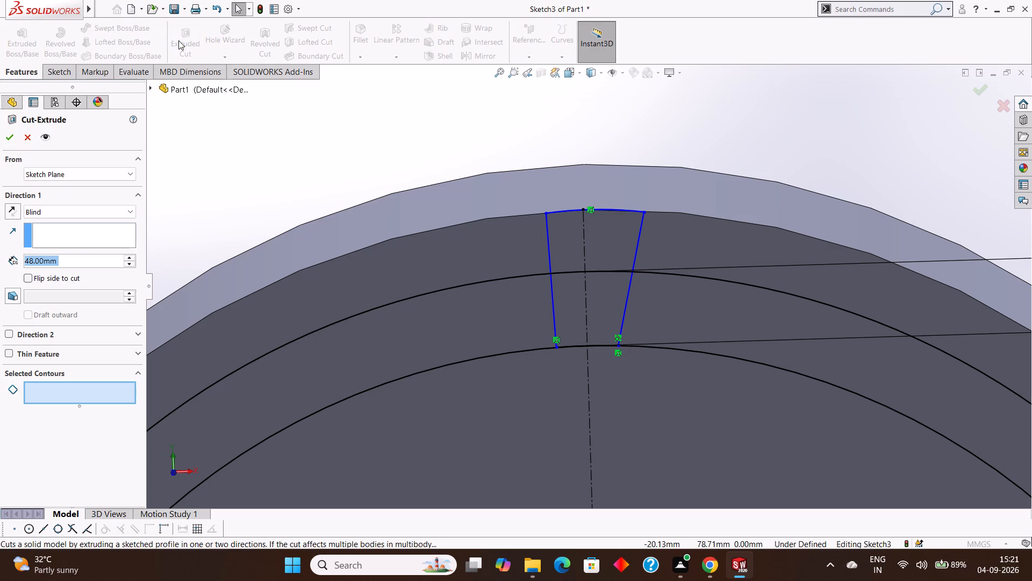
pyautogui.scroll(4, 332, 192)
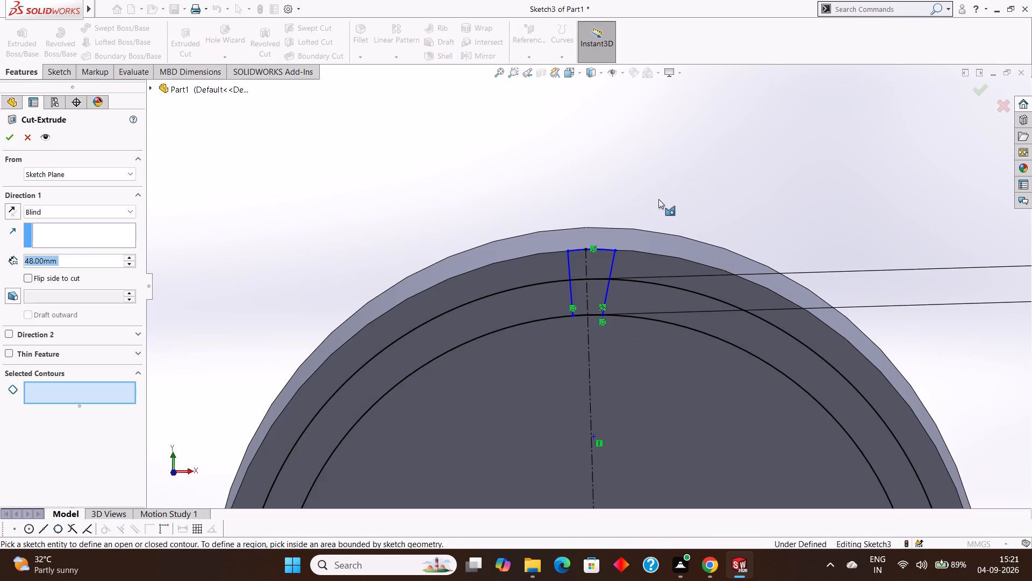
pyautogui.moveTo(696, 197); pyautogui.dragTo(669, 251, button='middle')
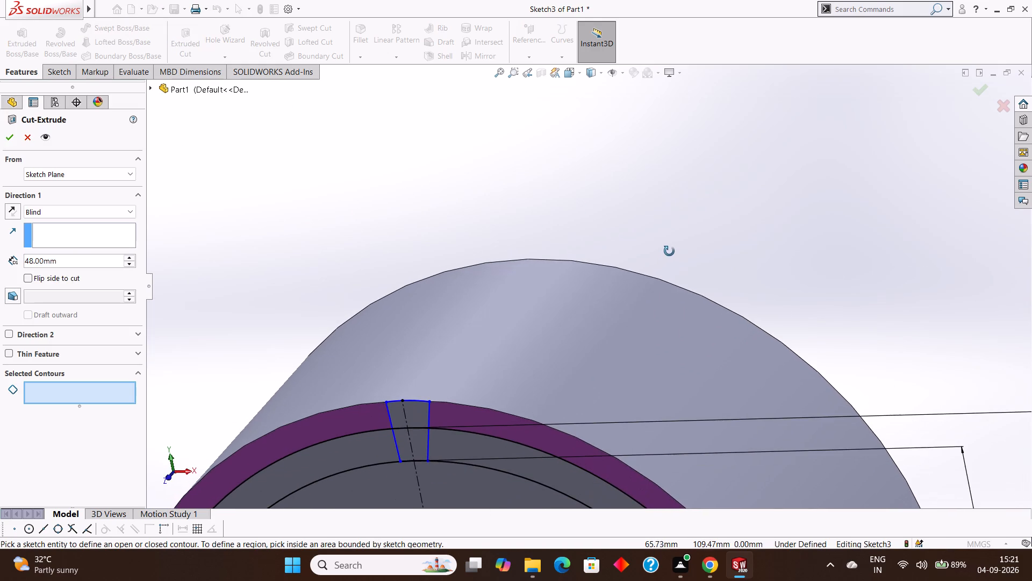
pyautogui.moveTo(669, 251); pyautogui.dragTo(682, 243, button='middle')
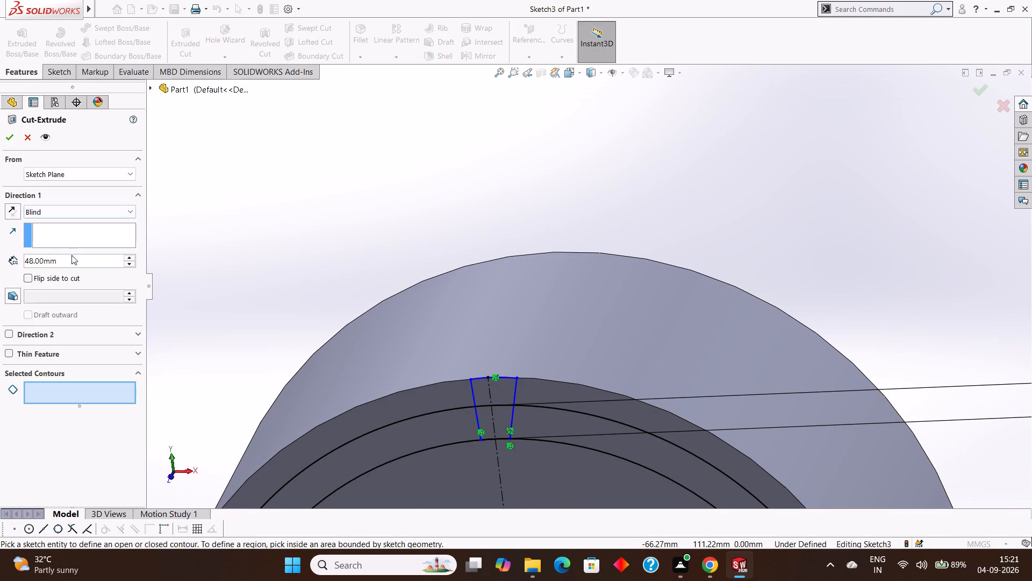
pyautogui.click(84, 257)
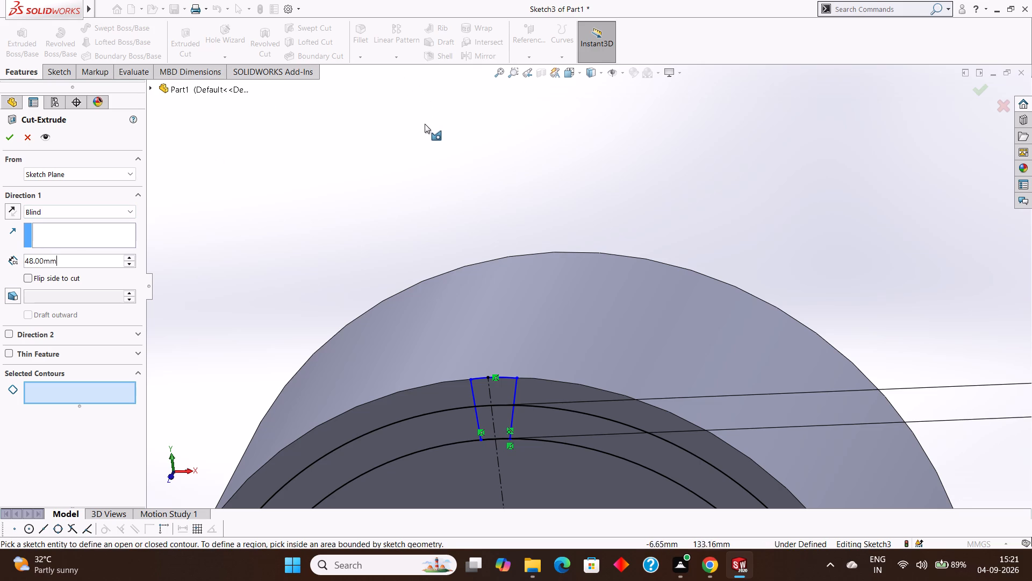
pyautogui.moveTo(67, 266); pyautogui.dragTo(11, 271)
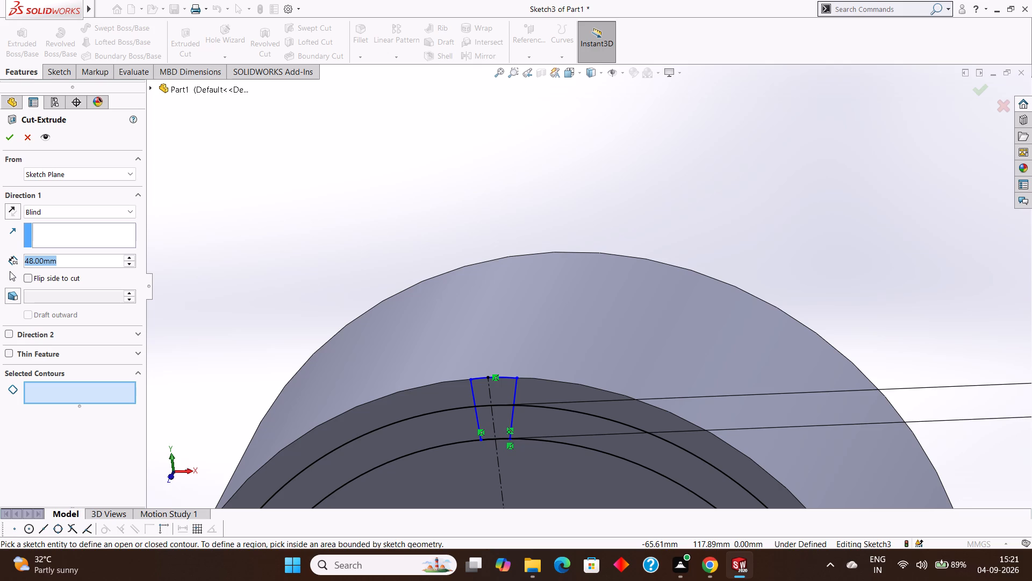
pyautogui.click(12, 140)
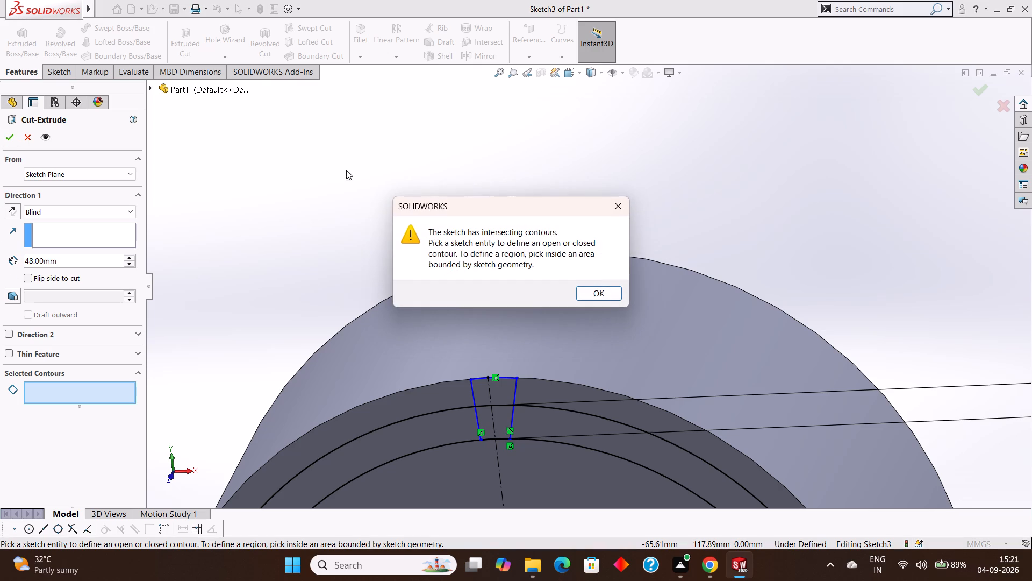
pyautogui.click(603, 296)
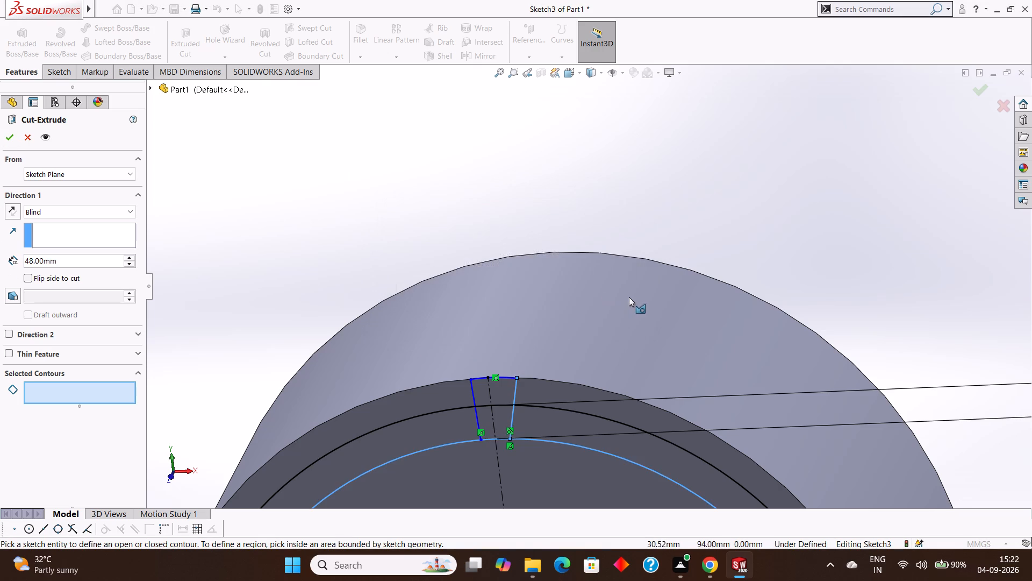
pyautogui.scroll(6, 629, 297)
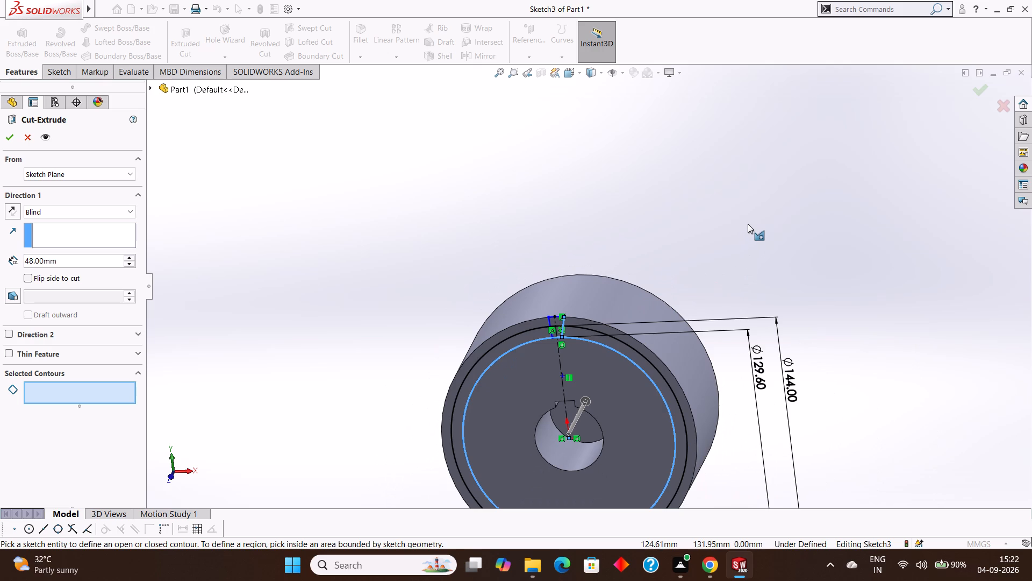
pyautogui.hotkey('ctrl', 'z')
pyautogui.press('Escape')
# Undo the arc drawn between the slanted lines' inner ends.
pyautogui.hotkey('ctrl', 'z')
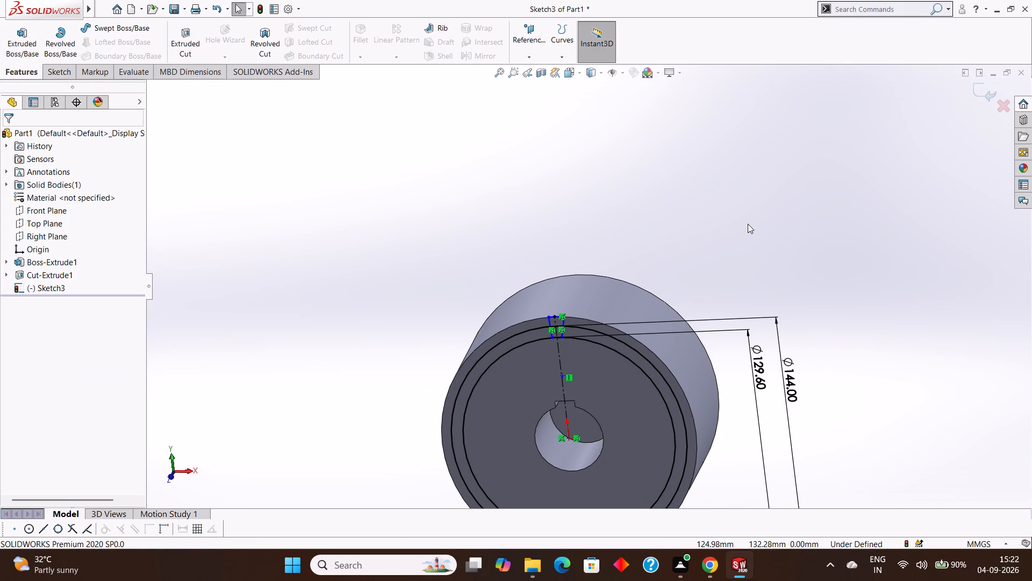
# Undo the tooth profile lines in the third sketch, back to the vertical centerline and the two circles.
pyautogui.hotkey('ctrl', 'z')
pyautogui.hotkey('ctrl', 'z')
pyautogui.hotkey('ctrl', 'z')
pyautogui.hotkey('ctrl', 'z')
pyautogui.hotkey('ctrl', 'z')
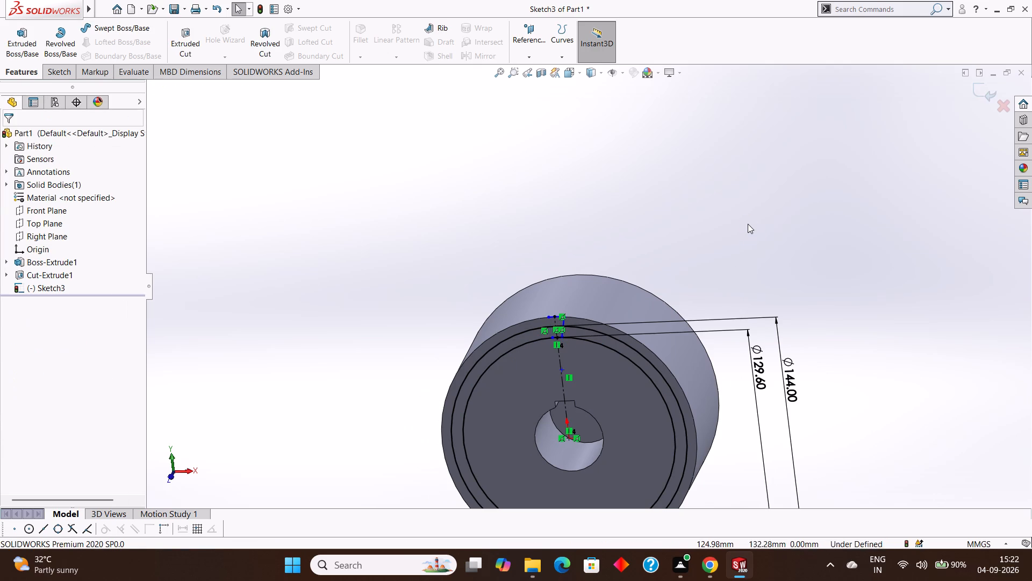
pyautogui.hotkey('ctrl', 'z')
pyautogui.hotkey('ctrl', 'z')
pyautogui.hotkey('ctrl', 'z')
pyautogui.hotkey('ctrl', 'z')
pyautogui.hotkey('ctrl', 'z')
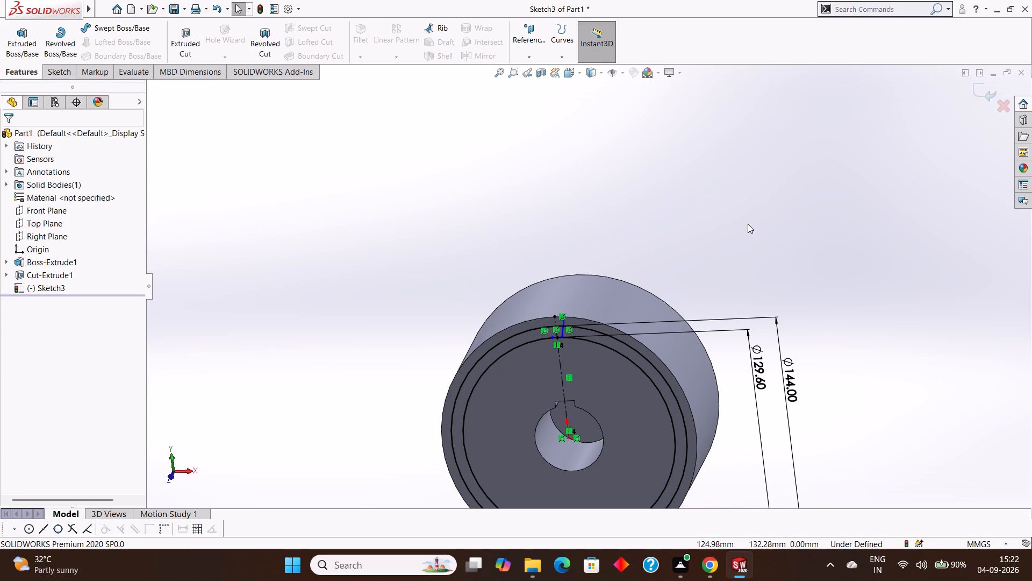
pyautogui.hotkey('ctrl', 'z')
pyautogui.hotkey('ctrl', 'z')
pyautogui.hotkey('ctrl', 'z')
pyautogui.hotkey('ctrl', 'z')
pyautogui.hotkey('ctrl', 'z')
pyautogui.hotkey('ctrl', 'z')
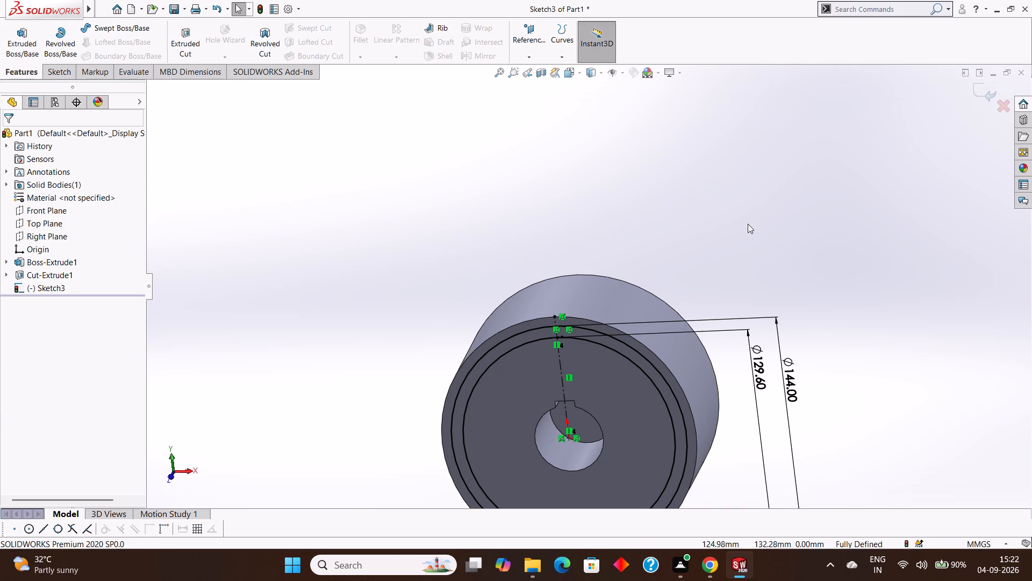
# Undo the third sketch's centerline, its 129.6 mm and 144 mm circles, and the sketch itself.
pyautogui.hotkey('ctrl', 'z')
pyautogui.hotkey('ctrl', 'z')
pyautogui.hotkey('ctrl', 'z')
pyautogui.hotkey('ctrl', 'z')
pyautogui.hotkey('ctrl', 'z')
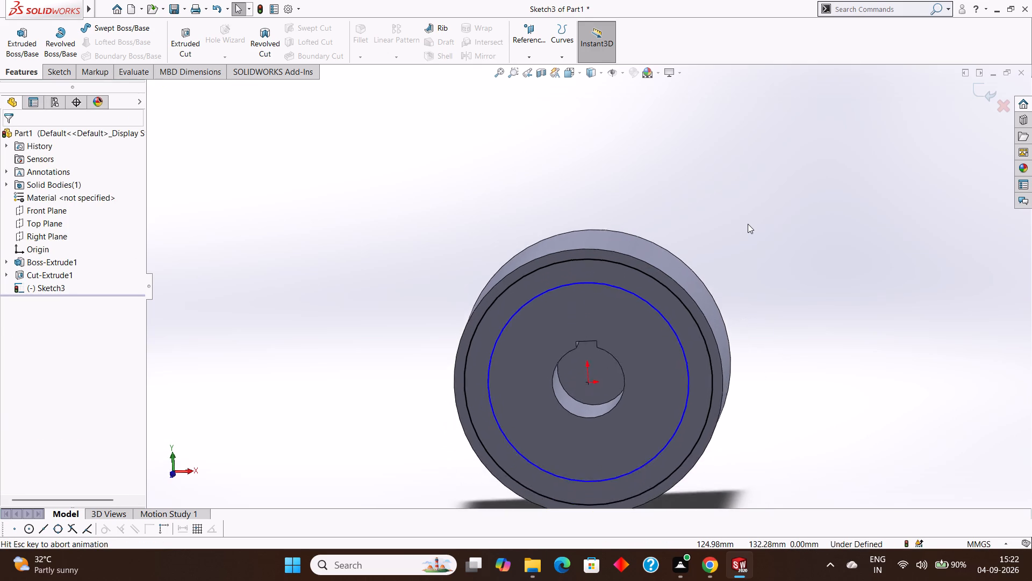
pyautogui.hotkey('ctrl', 'z')
pyautogui.hotkey('ctrl', 'z')
pyautogui.hotkey('ctrl', 'z')
pyautogui.hotkey('ctrl', 'z')
pyautogui.hotkey('ctrl', 'z')
pyautogui.hotkey('ctrl', 'z')
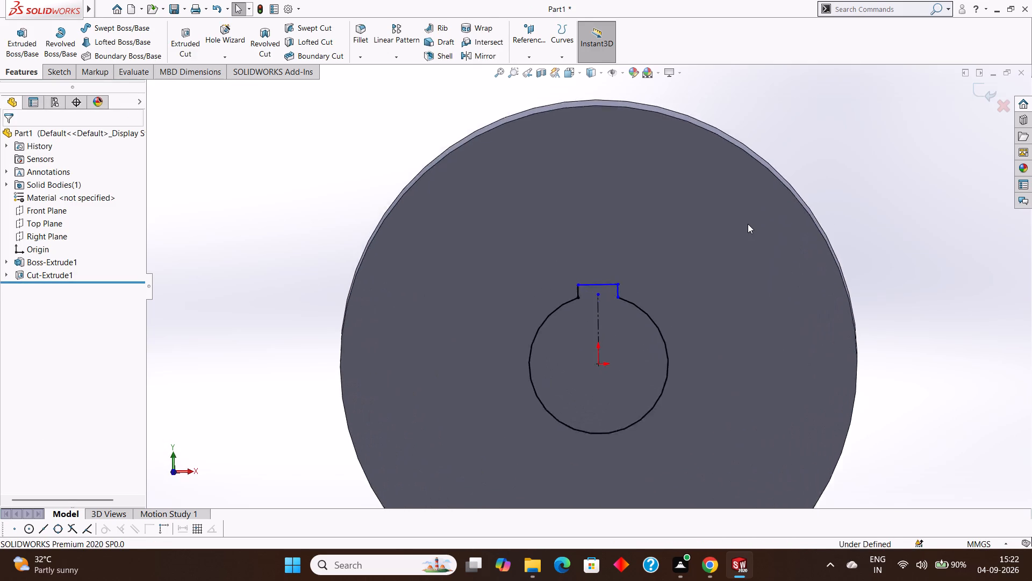
# Undo the keyed bore cut and the trimming of its sketch, back to the full keyway rectangle and bore circle.
pyautogui.hotkey('ctrl', 'z')
pyautogui.hotkey('ctrl', 'z')
pyautogui.hotkey('ctrl', 'z')
pyautogui.hotkey('ctrl', 'z')
pyautogui.hotkey('ctrl', 'z')
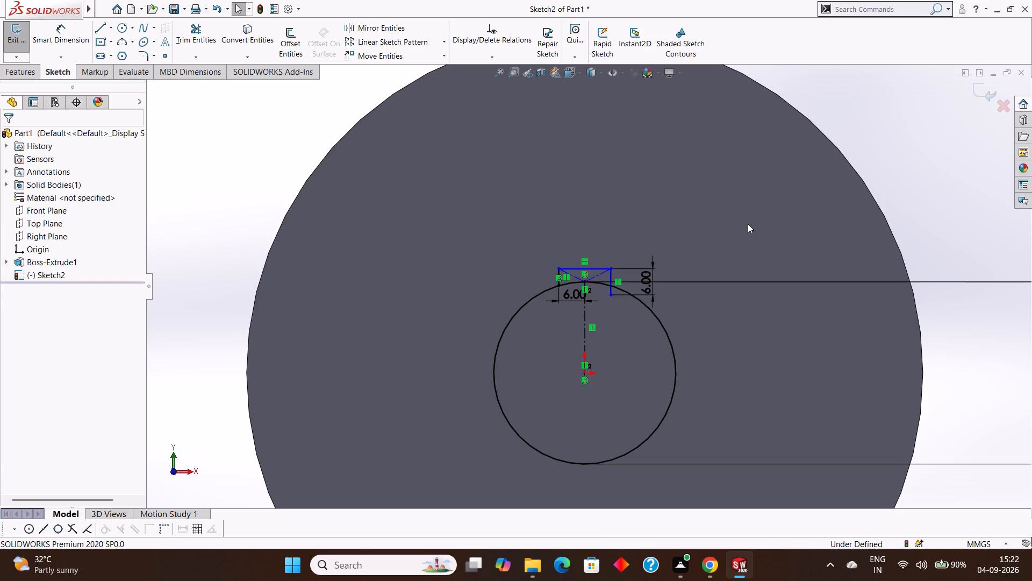
pyautogui.hotkey('ctrl', 'z')
pyautogui.hotkey('ctrl', 'z')
pyautogui.hotkey('ctrl', 'z')
pyautogui.hotkey('ctrl', 'z')
pyautogui.hotkey('ctrl', 'z')
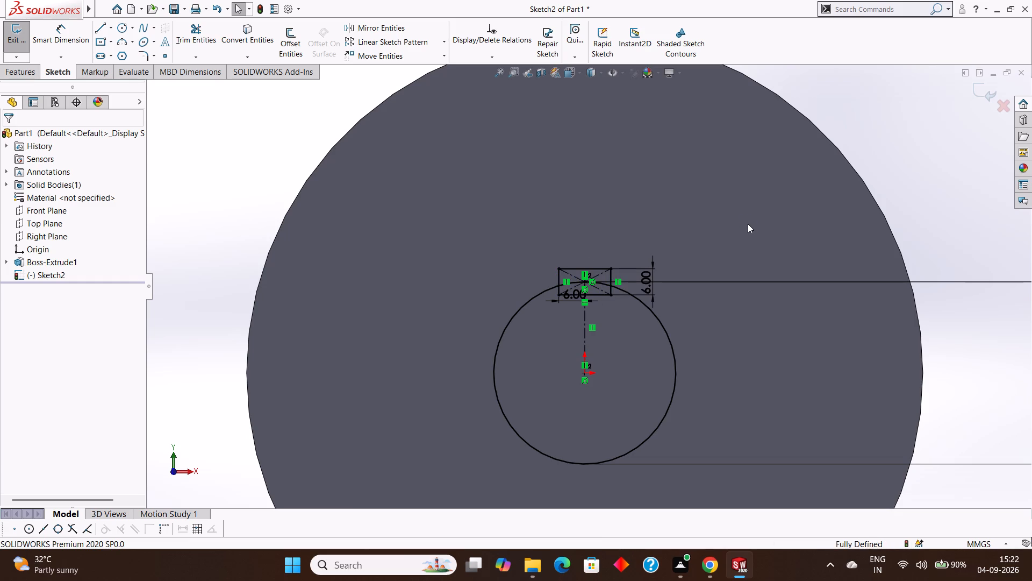
# Undo the keyway rectangle, the centerline and the bore circle in the second sketch.
pyautogui.hotkey('ctrl', 'z')
pyautogui.hotkey('ctrl', 'z')
pyautogui.hotkey('ctrl', 'z')
pyautogui.hotkey('ctrl', 'z')
pyautogui.hotkey('ctrl', 'z')
pyautogui.hotkey('ctrl', 'z')
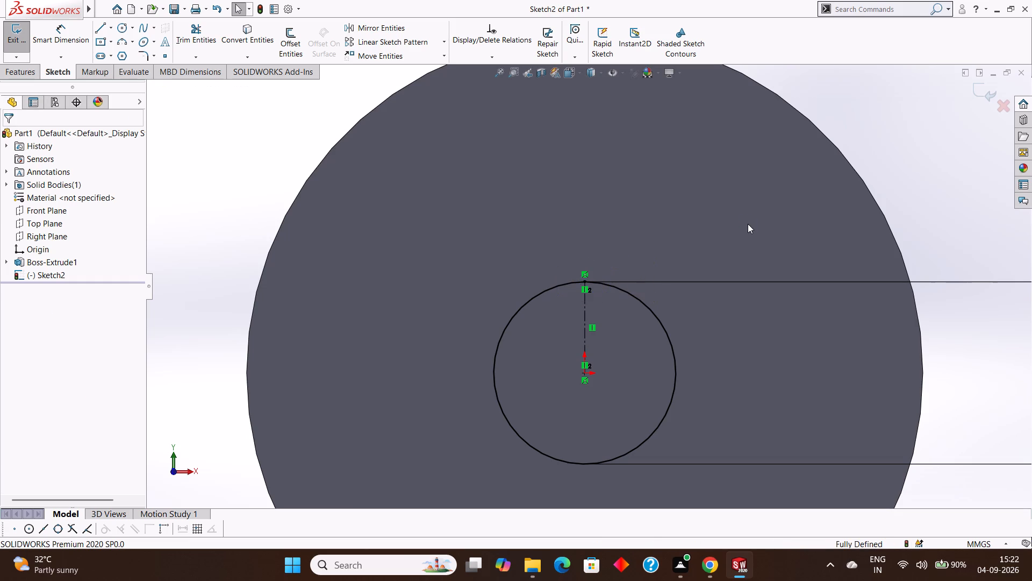
pyautogui.hotkey('ctrl', 'z')
pyautogui.hotkey('ctrl', 'z')
pyautogui.hotkey('ctrl', 'z')
pyautogui.hotkey('ctrl', 'z')
pyautogui.hotkey('ctrl', 'z')
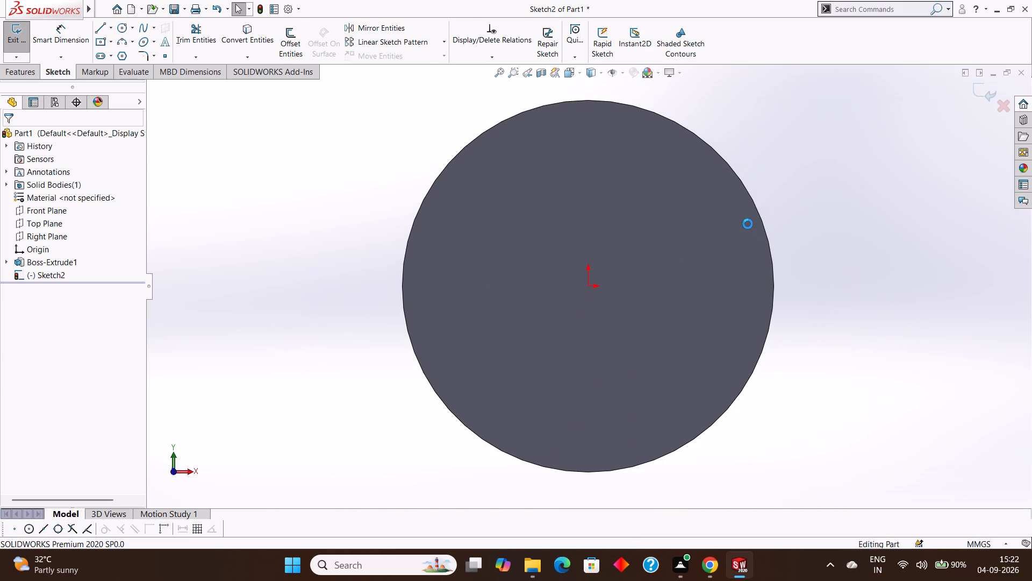
# Undo the empty second sketch and the cylinder extrusion, back to editing the 156 mm circle sketch.
pyautogui.hotkey('ctrl', 'z')
pyautogui.hotkey('ctrl', 'z')
pyautogui.hotkey('ctrl', 'z')
pyautogui.hotkey('ctrl', 'z')
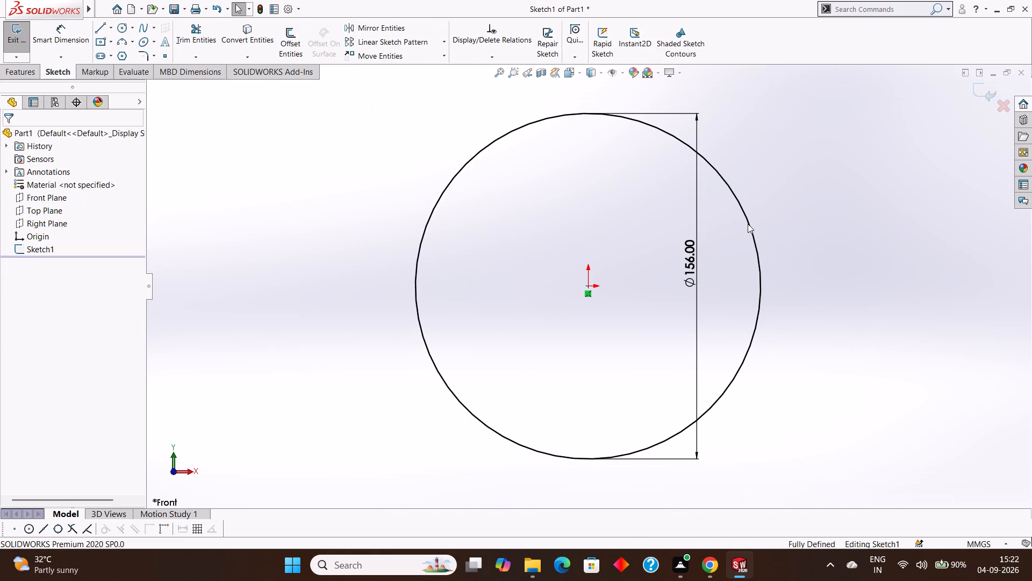
pyautogui.hotkey('ctrl', 'z')
pyautogui.hotkey('ctrl', 'z')
pyautogui.hotkey('ctrl', 'z')
pyautogui.press('z')
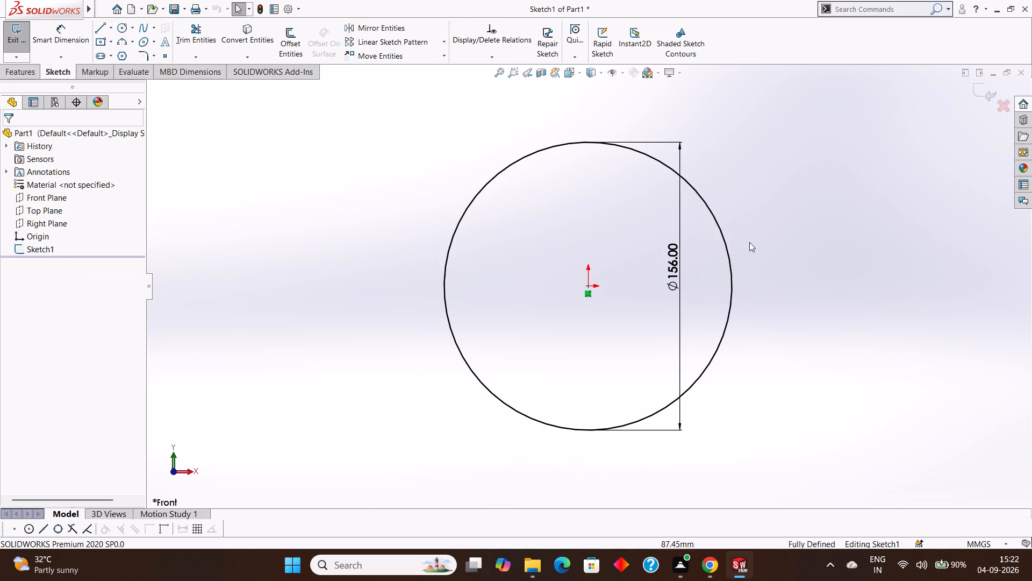
pyautogui.hotkey('ctrl', 'z')
pyautogui.hotkey('ctrl', 'z')
pyautogui.hotkey('ctrl', 'z')
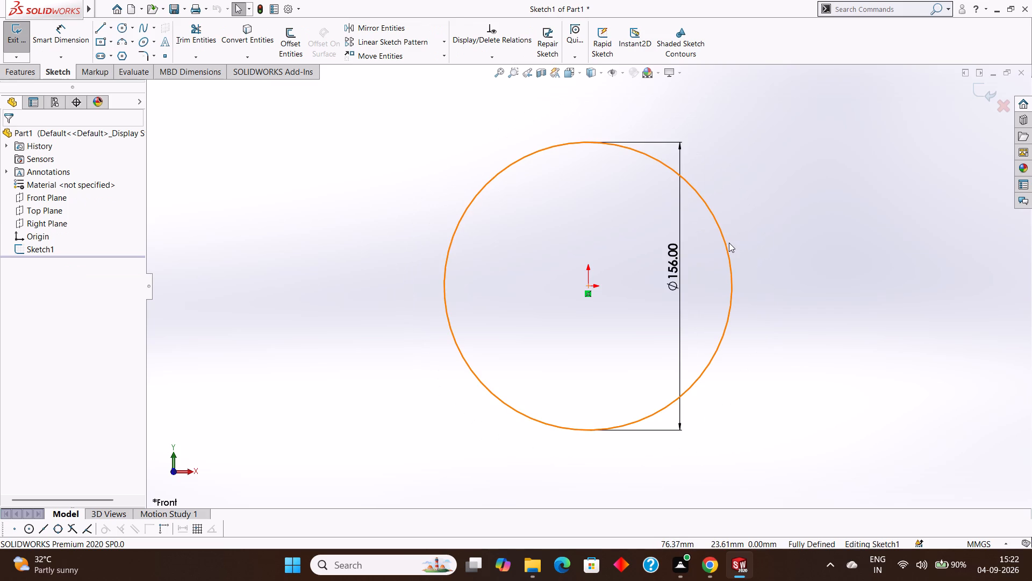
pyautogui.hotkey('ctrl', 'z')
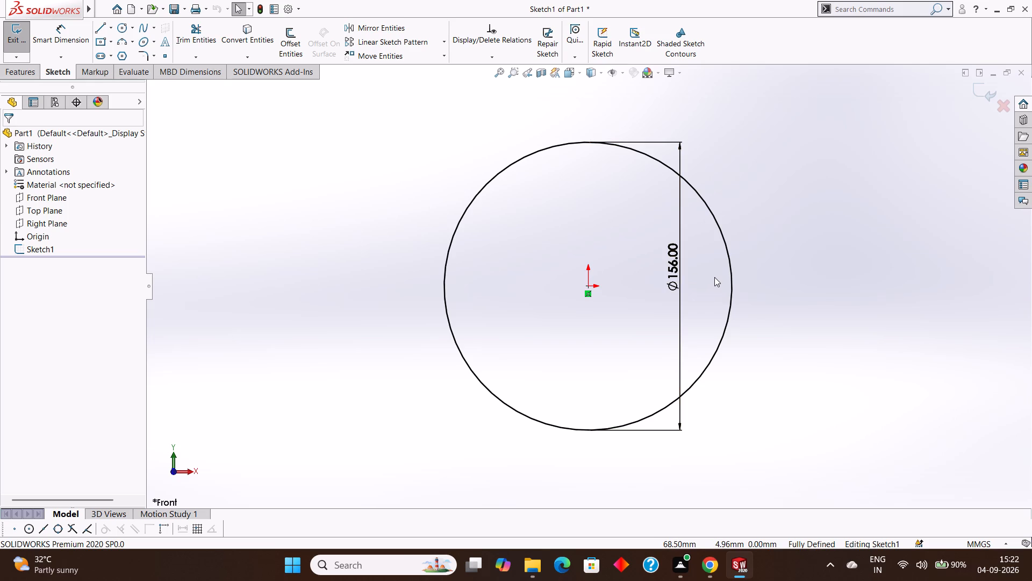
# Draw a circle centred on the origin inside the 156 mm circle and dimension its diameter to 144 mm.
pyautogui.click(134, 30)
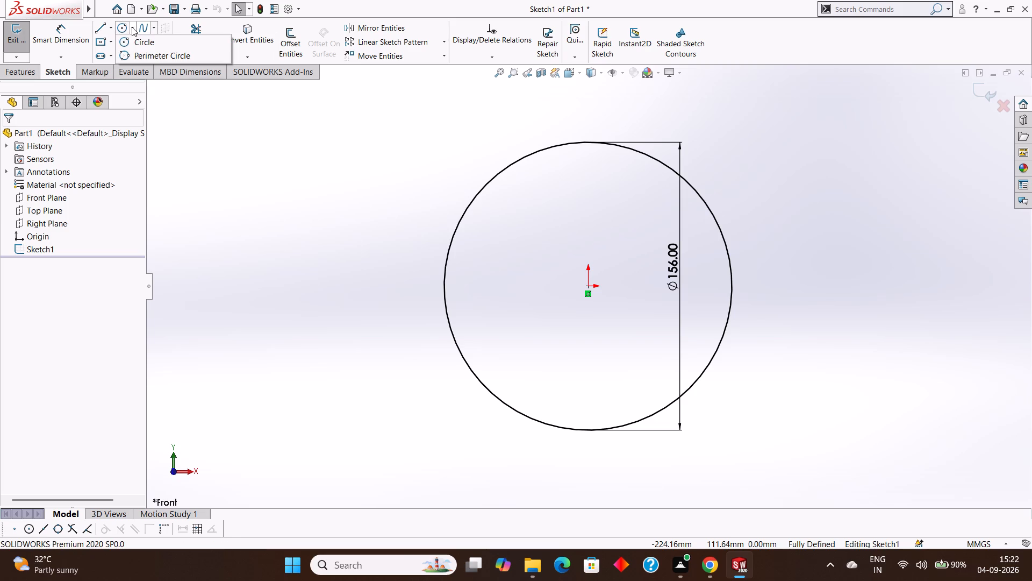
pyautogui.click(136, 39)
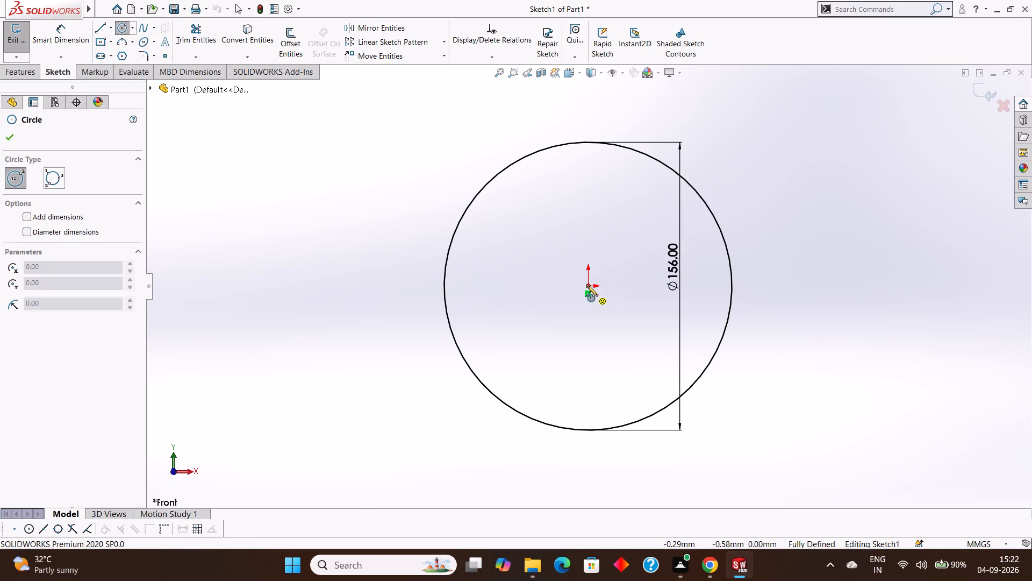
pyautogui.click(587, 285)
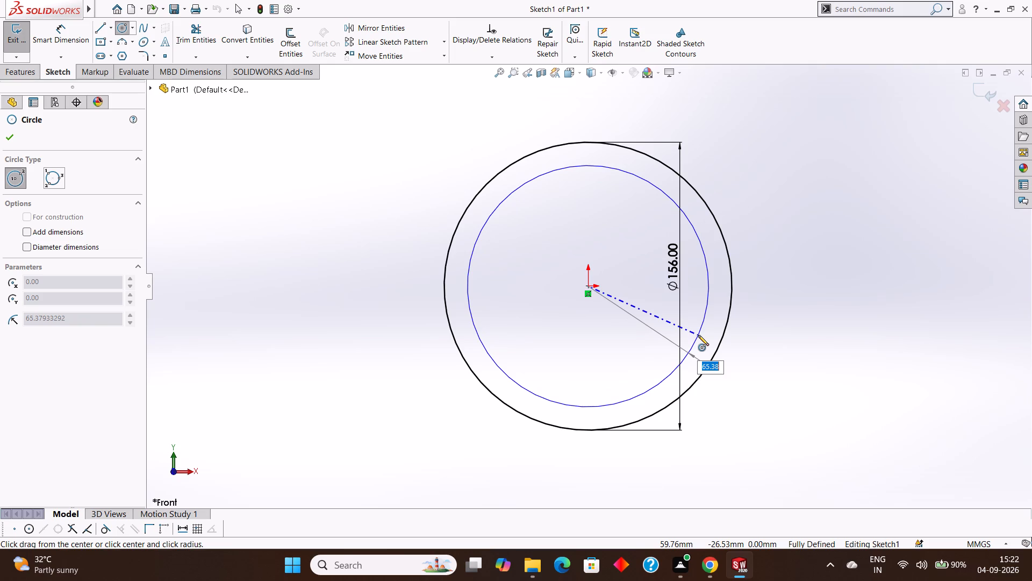
pyautogui.press('1')
pyautogui.write('44')
pyautogui.press('Return')
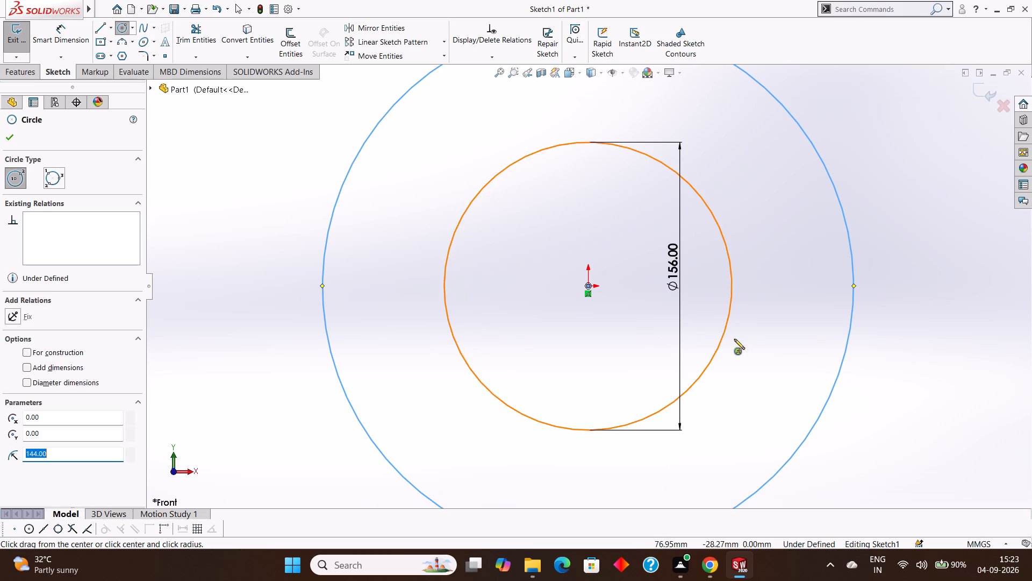
pyautogui.press('Escape')
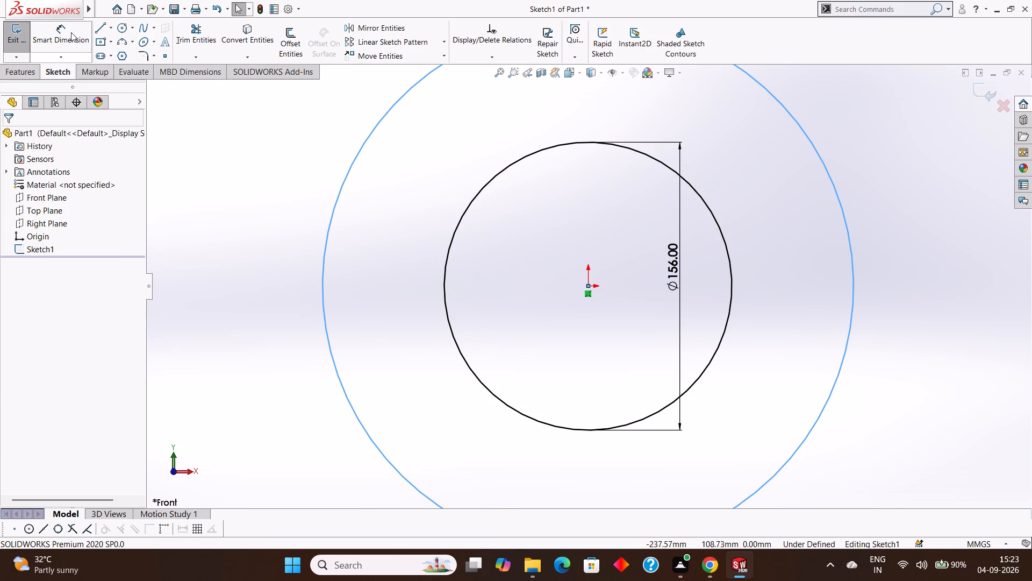
pyautogui.click(70, 32)
pyautogui.click(847, 221)
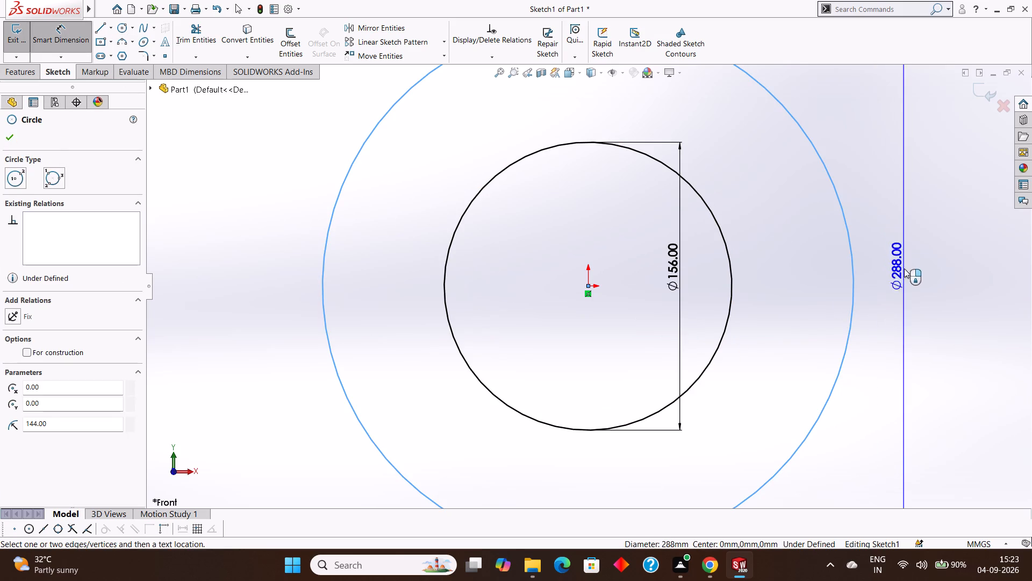
pyautogui.click(913, 271)
pyautogui.write('144')
pyautogui.press('Return')
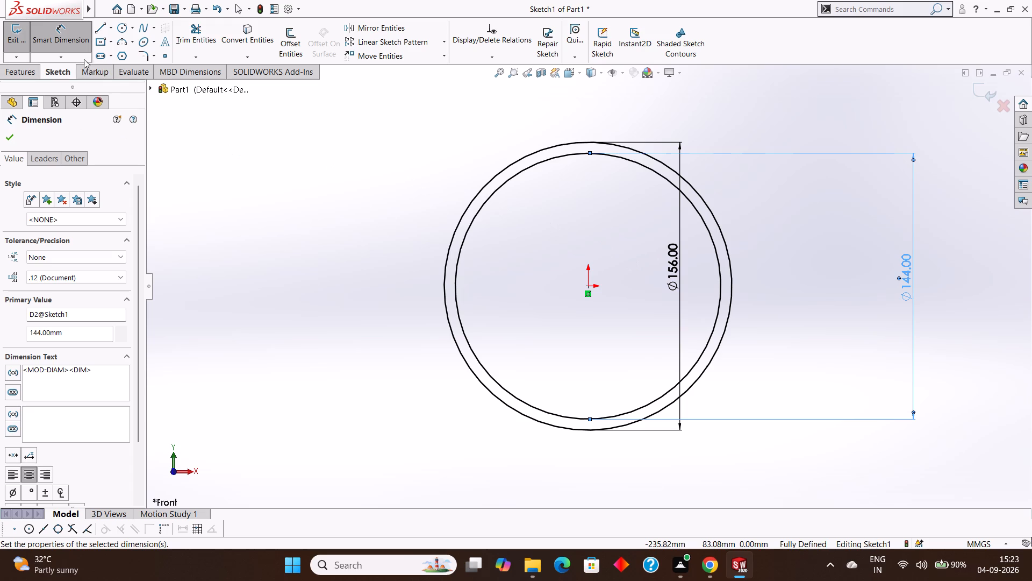
pyautogui.press('Escape')
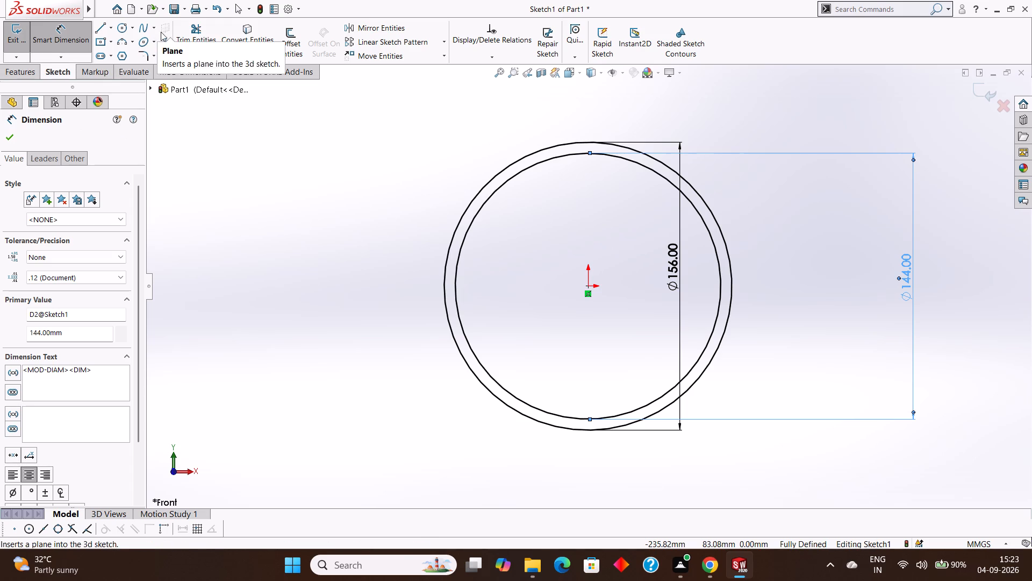
pyautogui.press('Escape')
pyautogui.press('Escape')
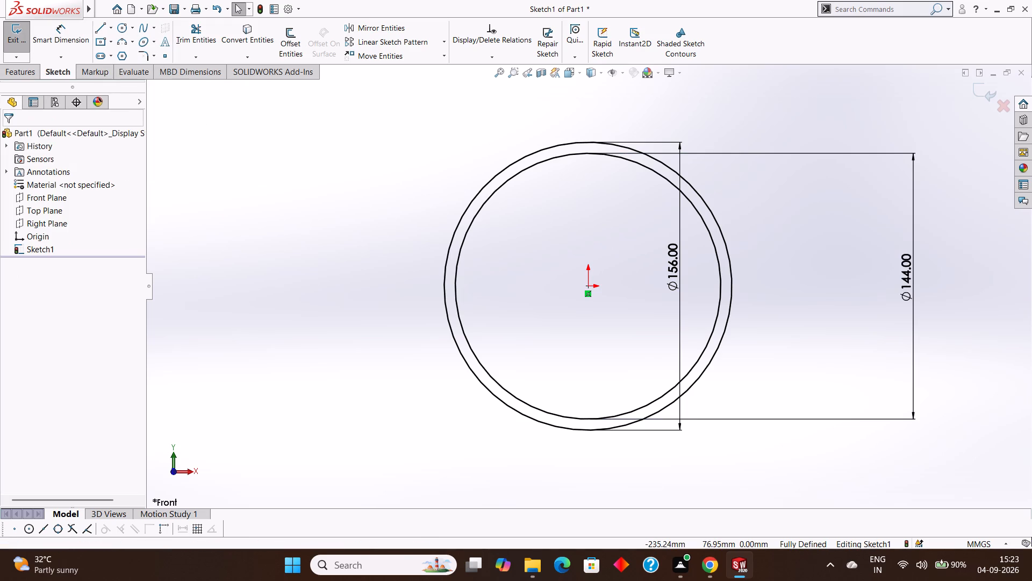
# Draw a third circle centred on the origin and dimension its diameter to 130 mm.
pyautogui.click(131, 27)
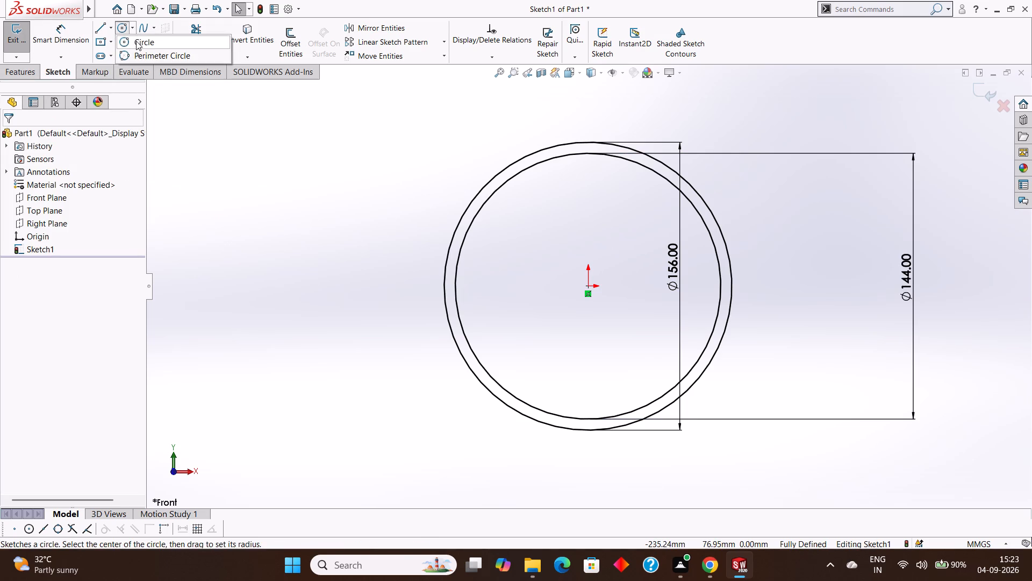
pyautogui.click(136, 41)
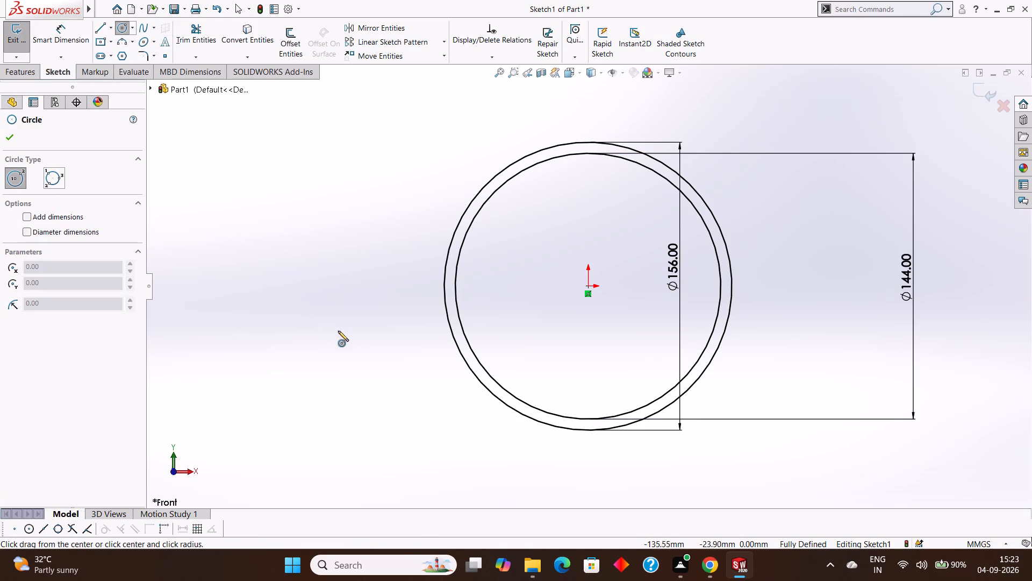
pyautogui.click(587, 288)
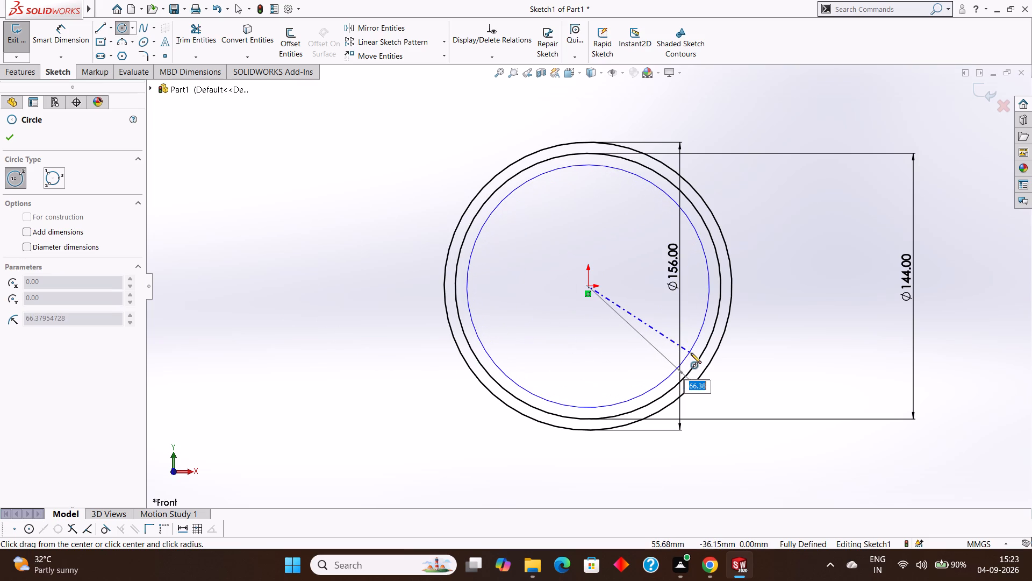
pyautogui.press('1')
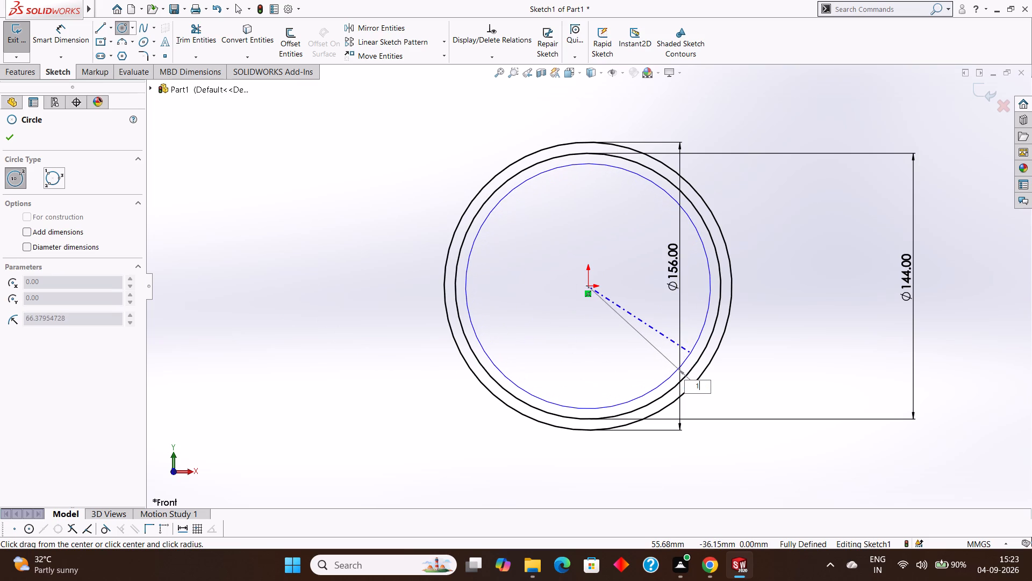
pyautogui.write('29')
pyautogui.write('.6')
pyautogui.press('Return')
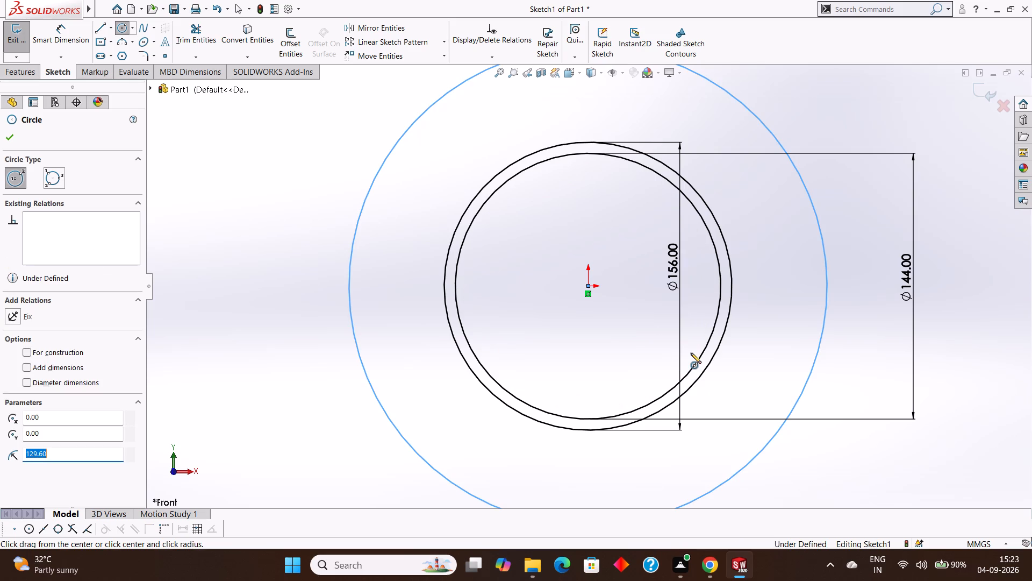
pyautogui.click(10, 133)
pyautogui.click(63, 43)
pyautogui.click(821, 242)
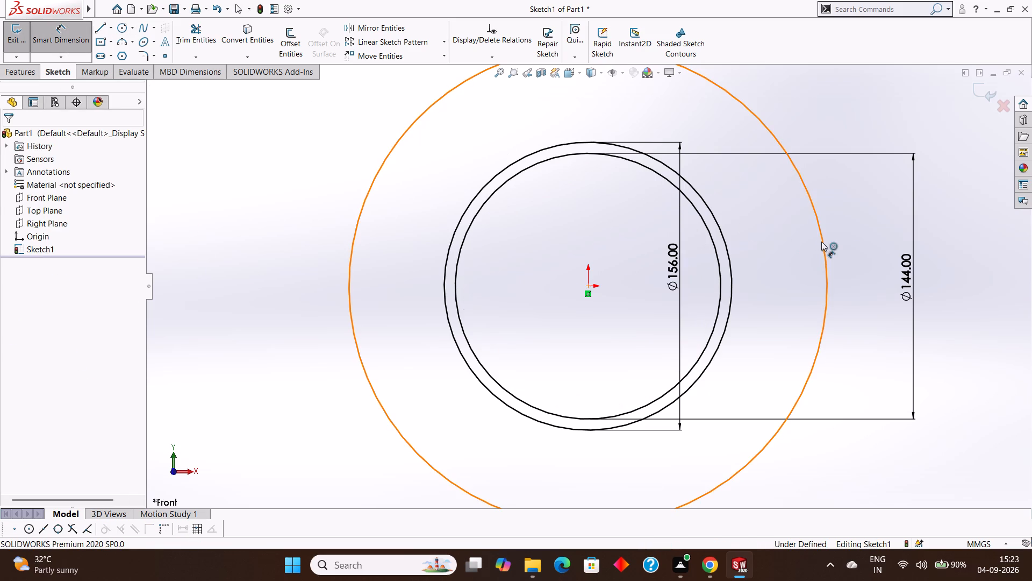
pyautogui.click(872, 254)
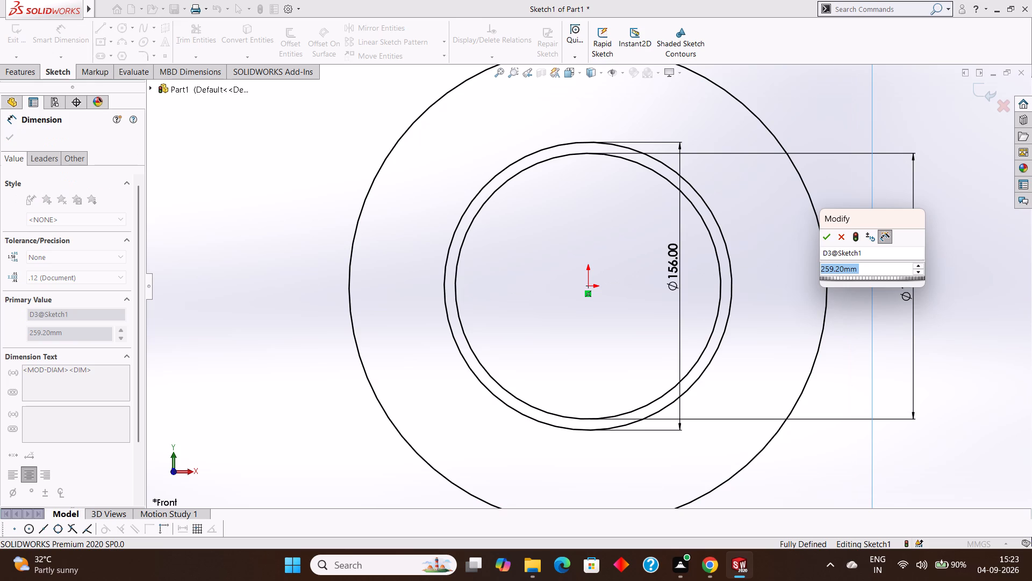
pyautogui.write('130')
pyautogui.press('Return')
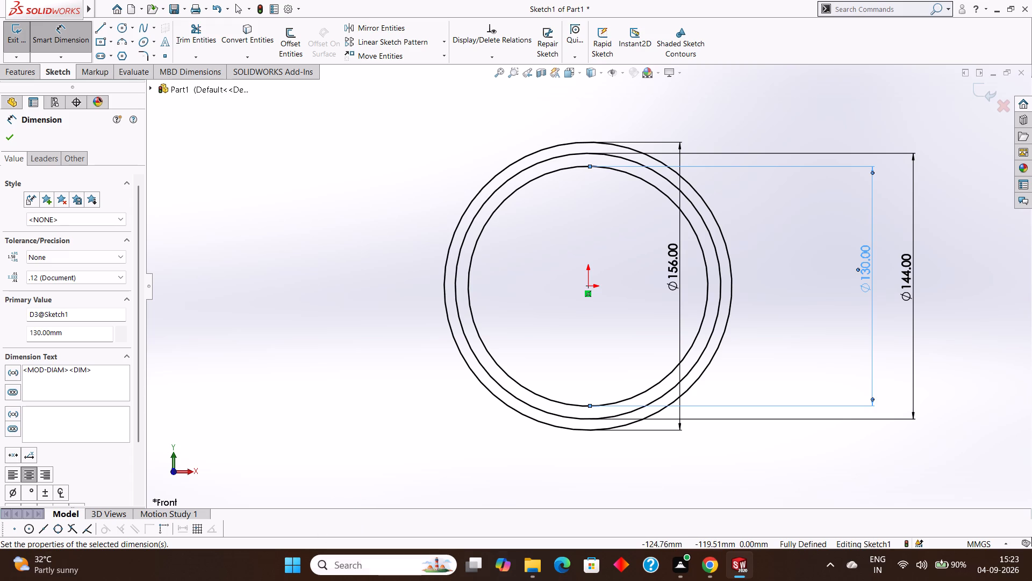
pyautogui.click(7, 136)
pyautogui.click(66, 33)
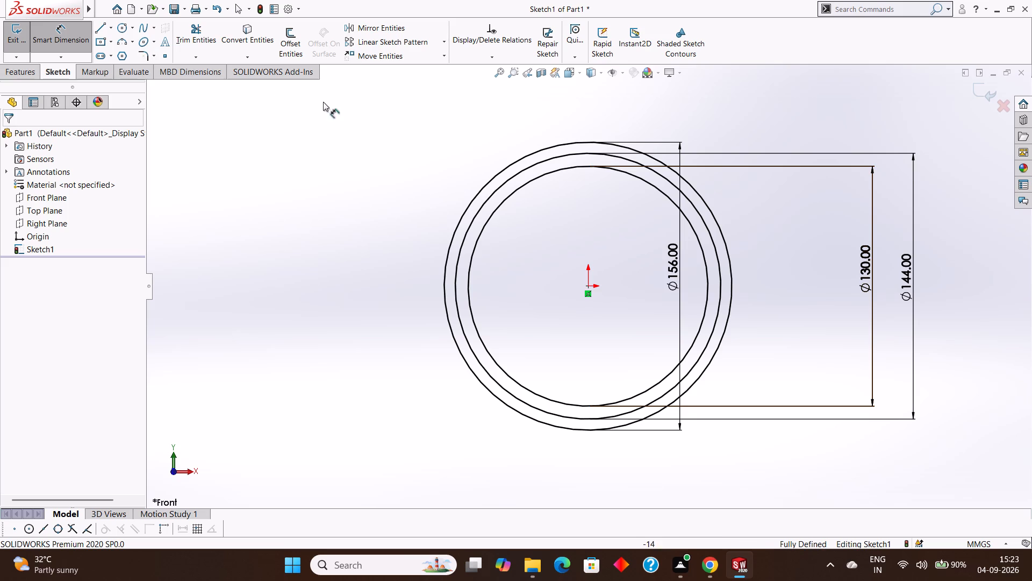
pyautogui.press('Escape')
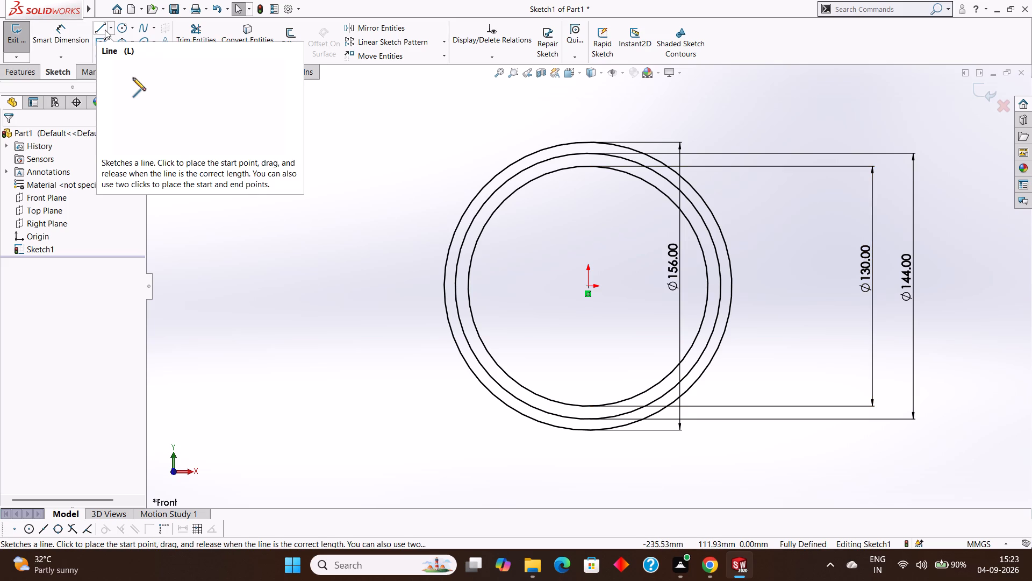
# Draw a vertical centerline from the origin up to the top of the 144 mm circle.
pyautogui.click(110, 29)
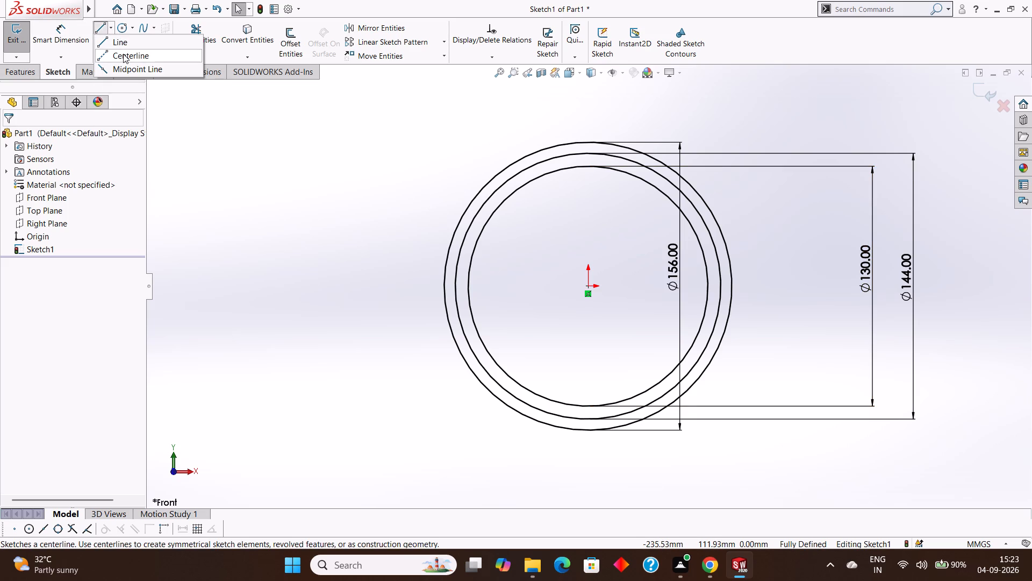
pyautogui.click(123, 54)
pyautogui.click(589, 285)
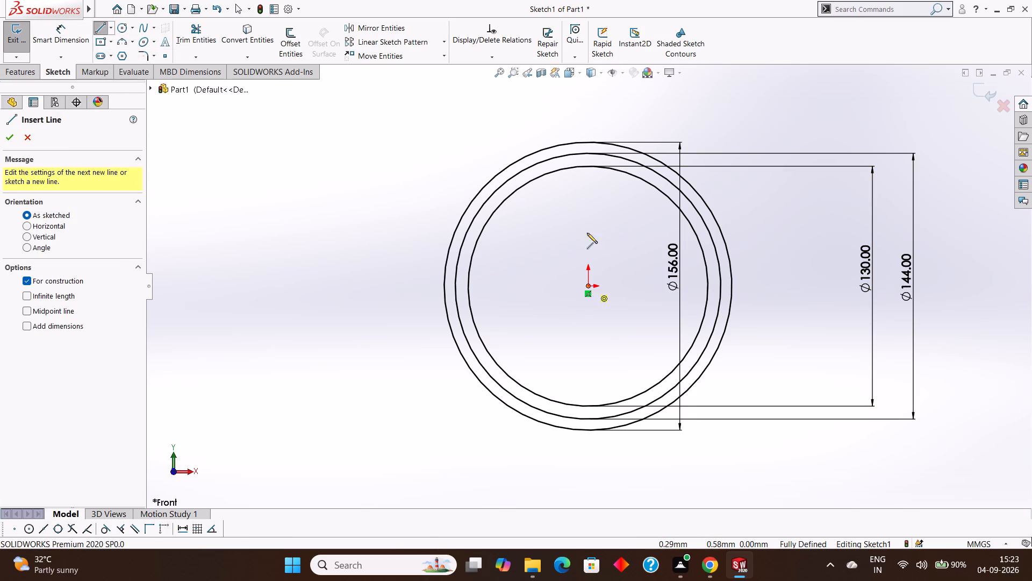
pyautogui.click(587, 153)
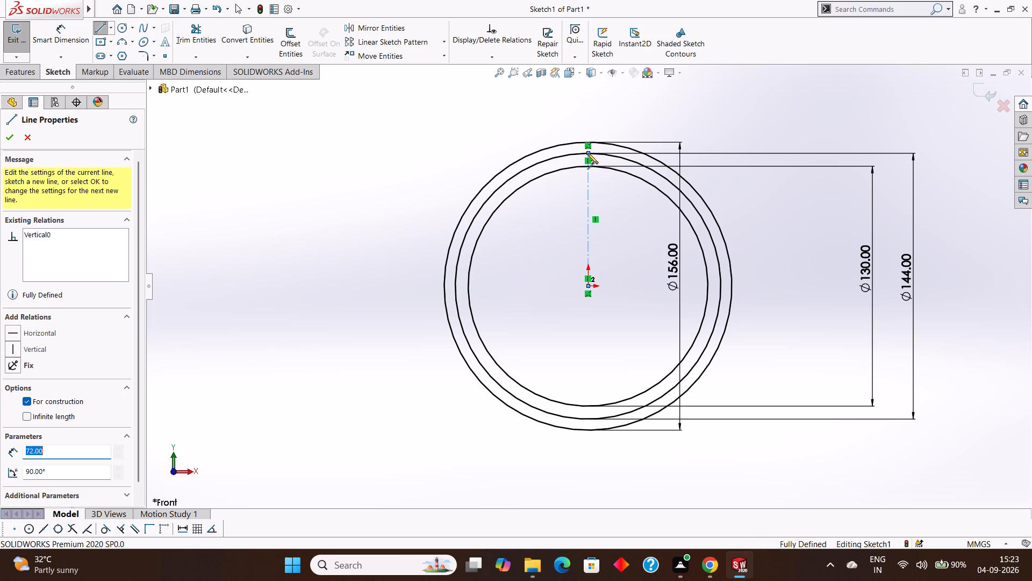
pyautogui.rightClick(587, 153)
pyautogui.click(614, 159)
pyautogui.scroll(-4, 597, 162)
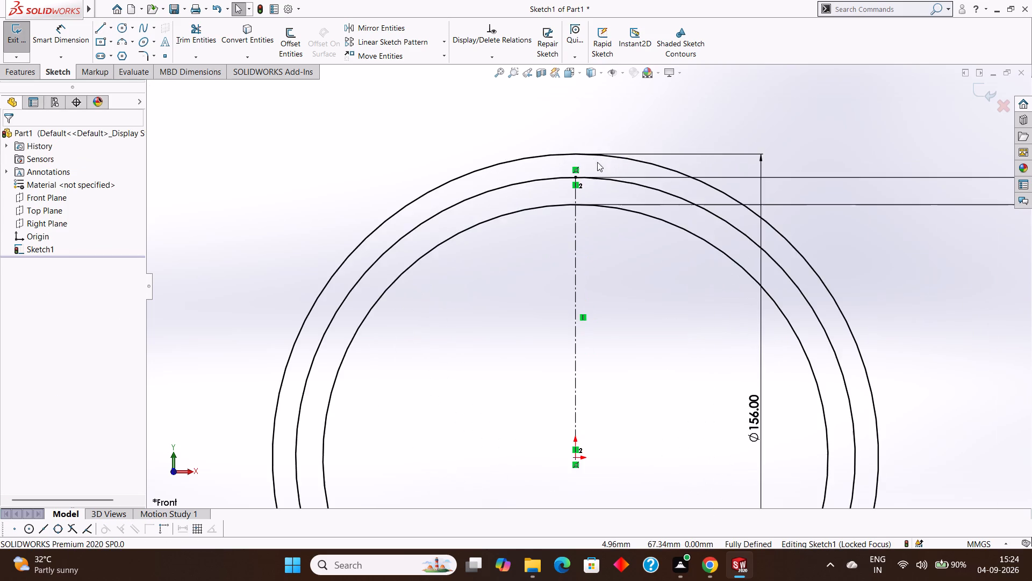
pyautogui.scroll(-2, 596, 161)
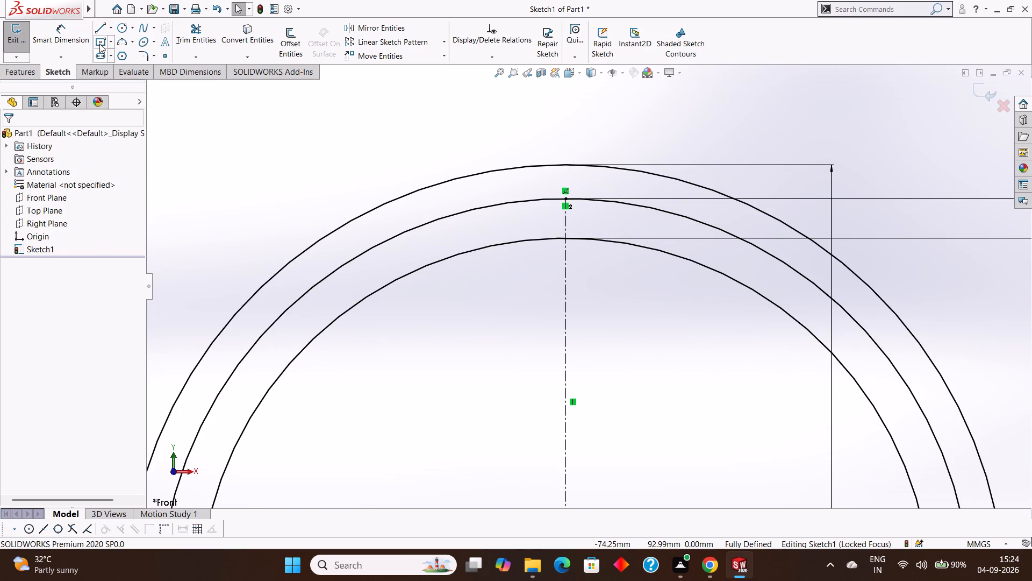
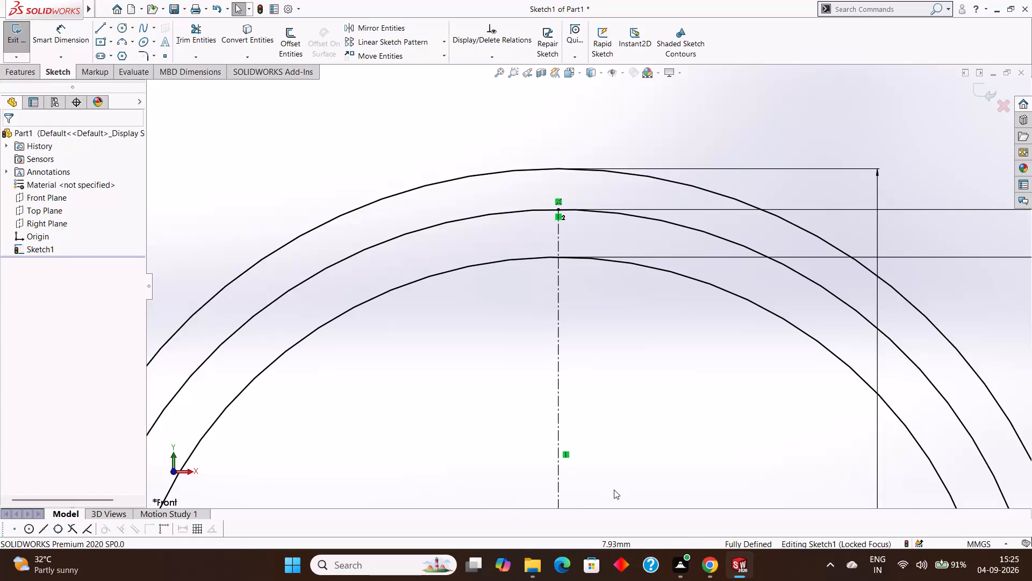
# Set the innermost circle's diameter dimension to 129.6 mm.
pyautogui.scroll(8, 614, 490)
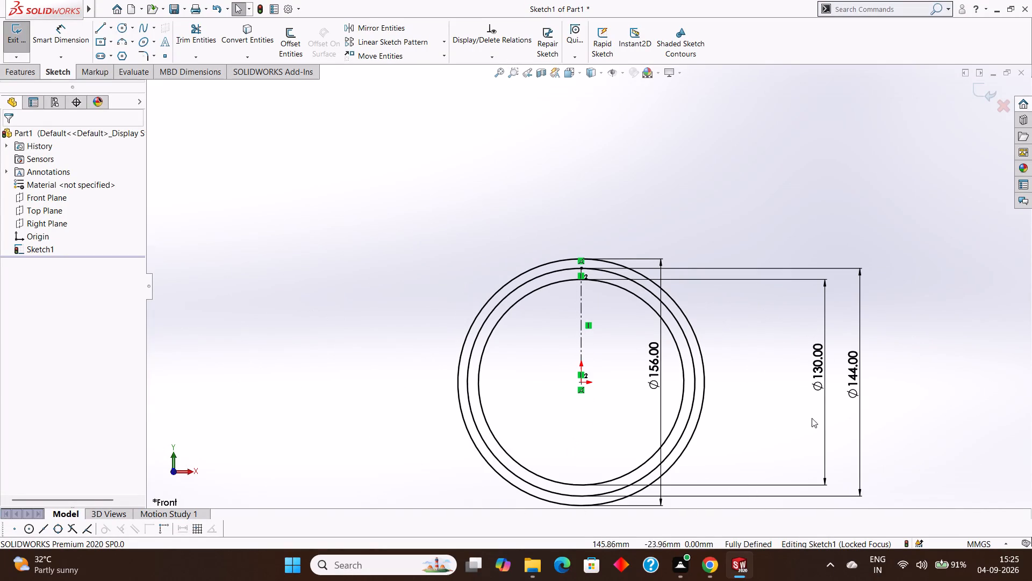
pyautogui.doubleClick(814, 365)
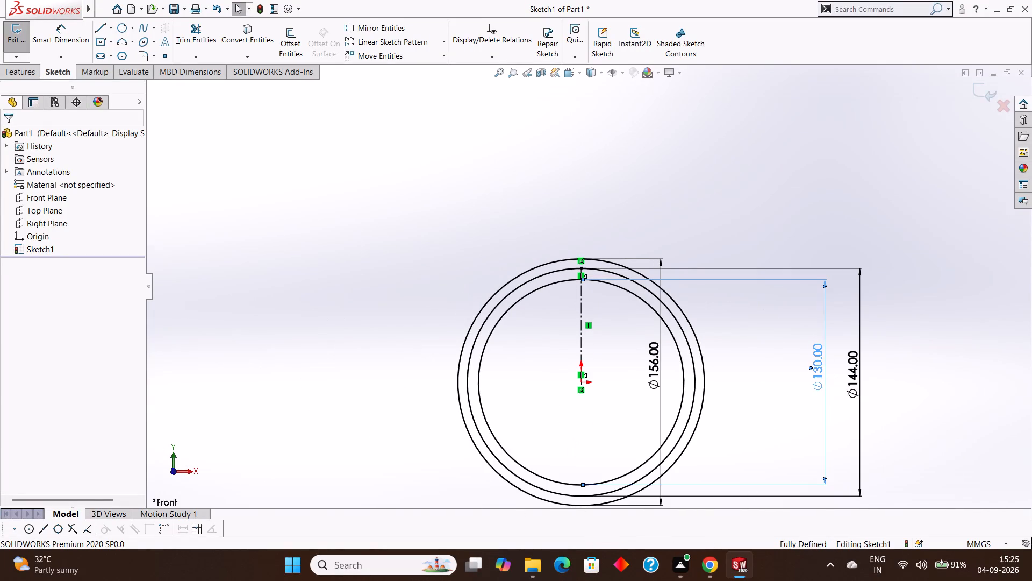
pyautogui.write('12')
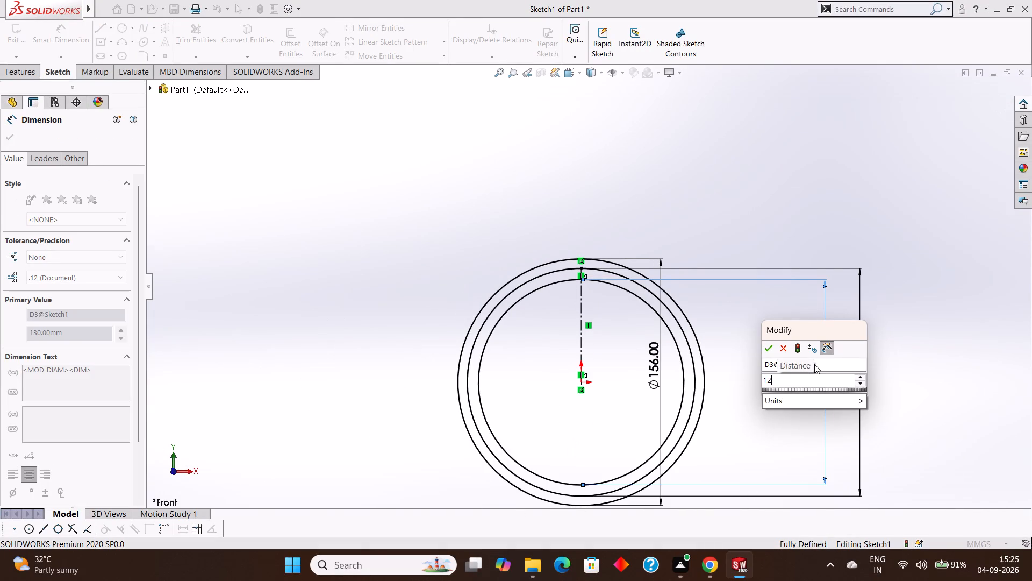
pyautogui.write('9.6')
pyautogui.press('Return')
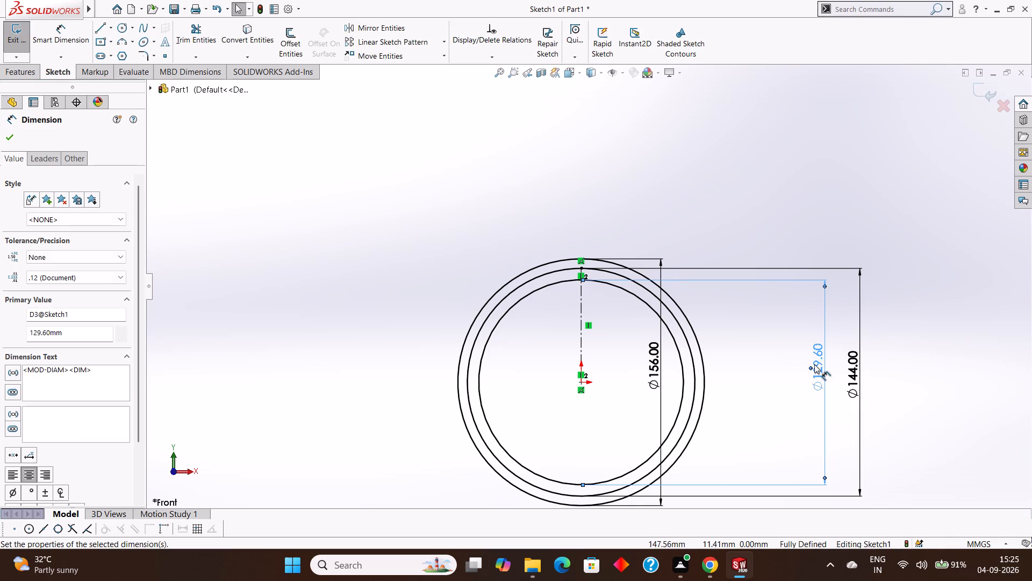
pyautogui.click(906, 348)
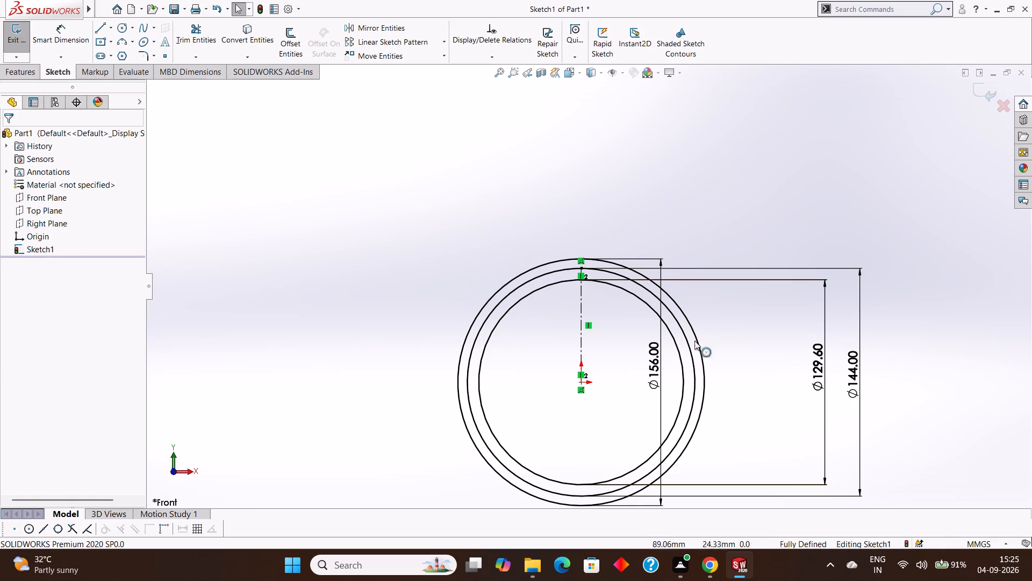
pyautogui.scroll(-1, 691, 323)
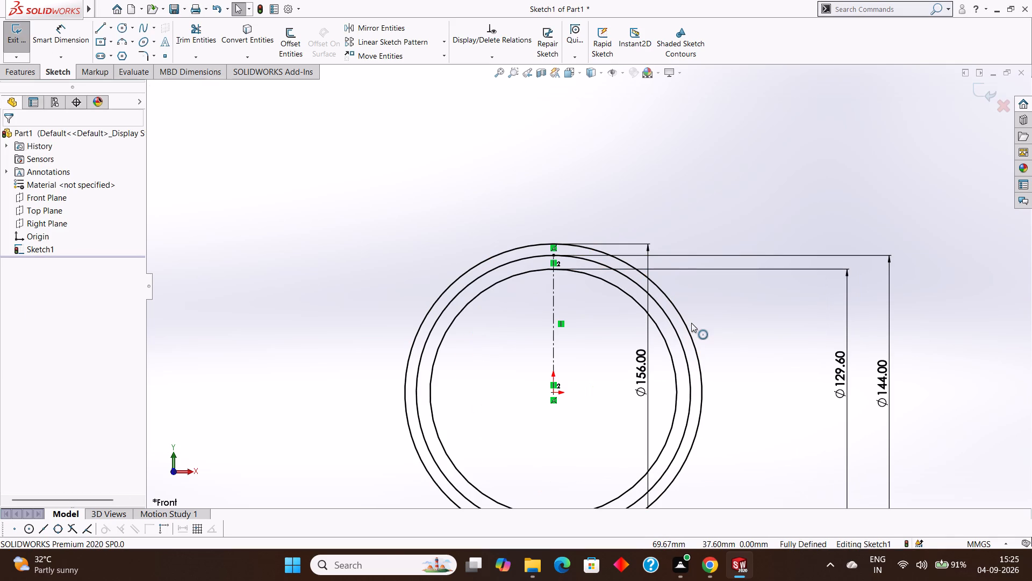
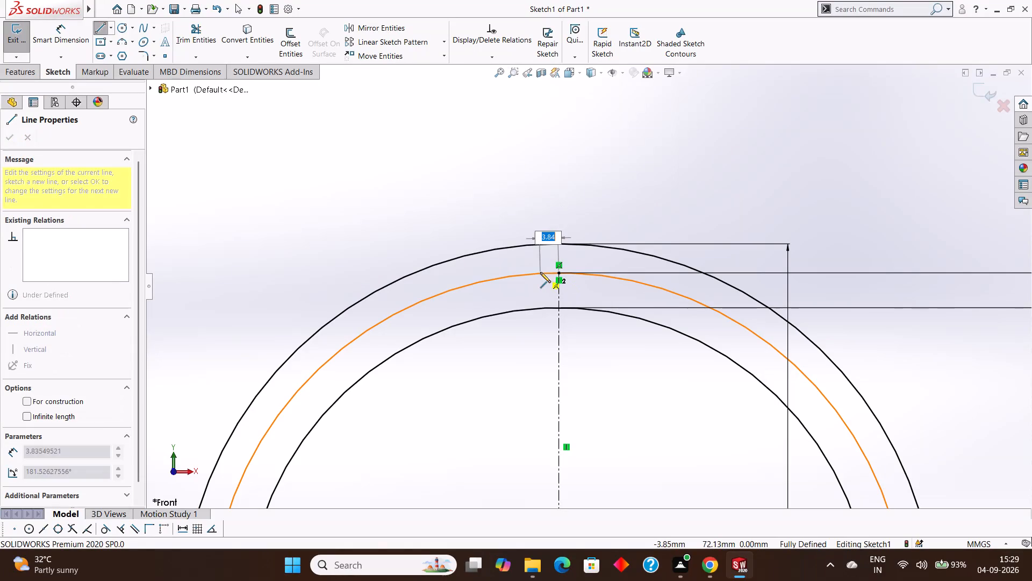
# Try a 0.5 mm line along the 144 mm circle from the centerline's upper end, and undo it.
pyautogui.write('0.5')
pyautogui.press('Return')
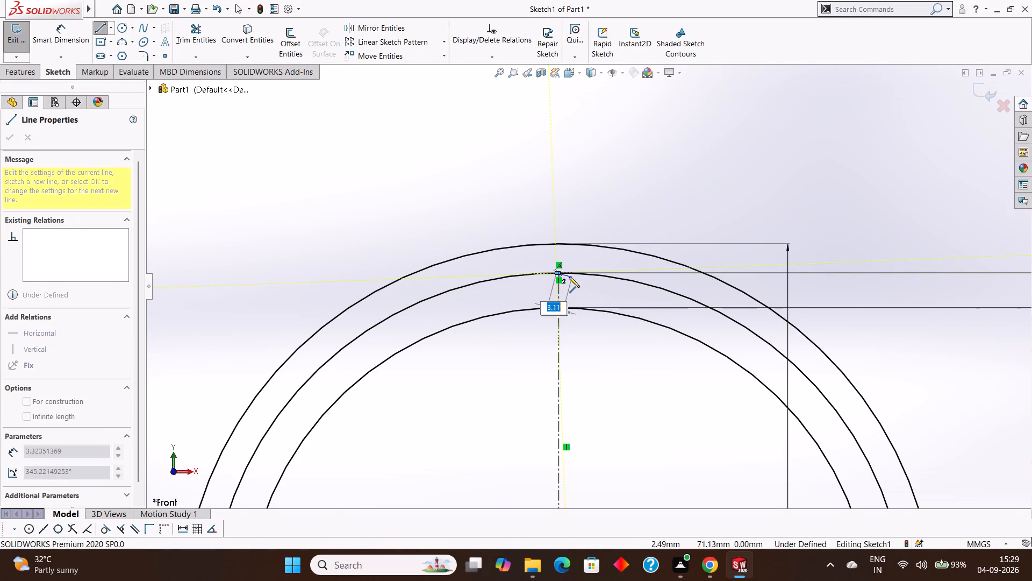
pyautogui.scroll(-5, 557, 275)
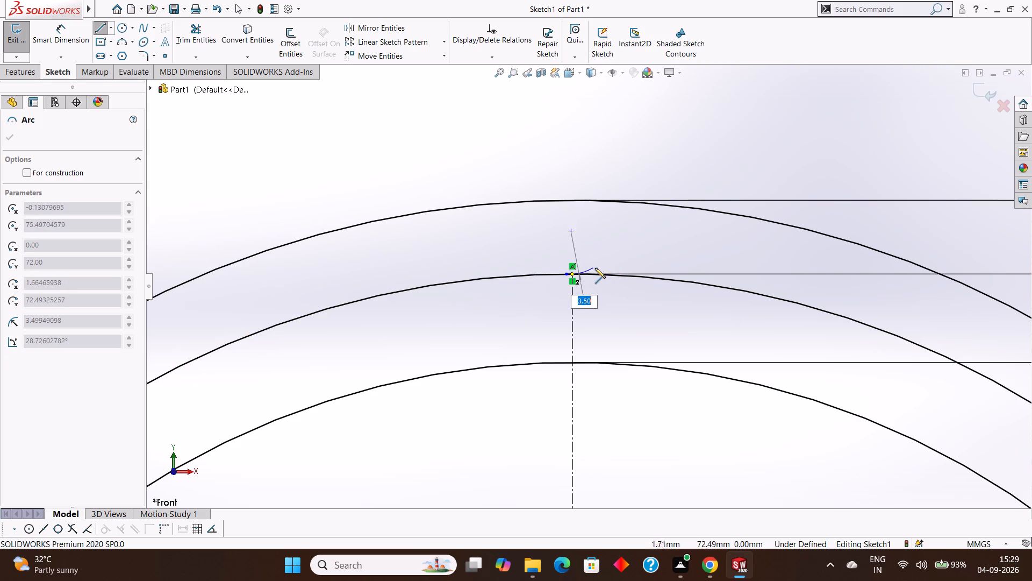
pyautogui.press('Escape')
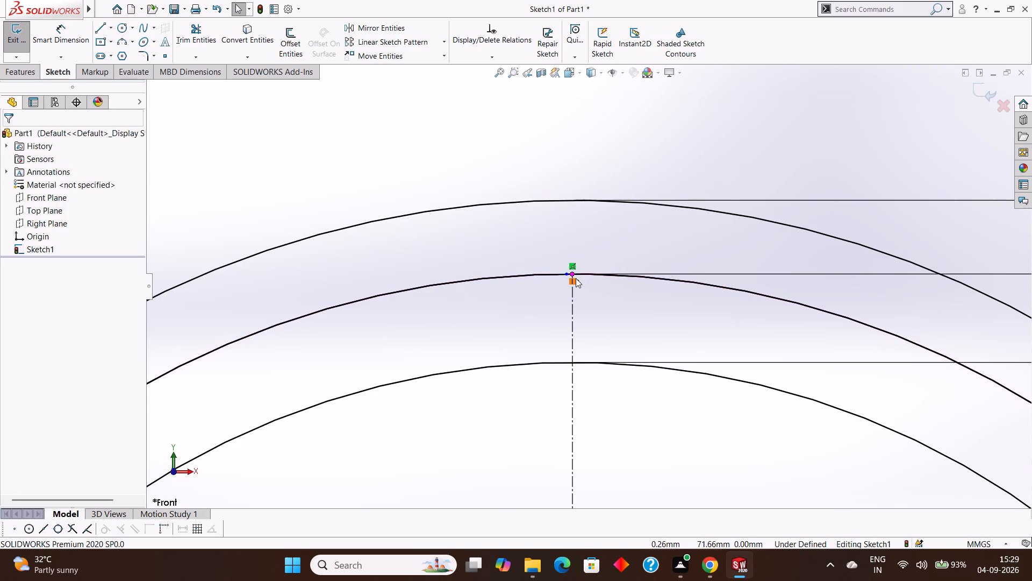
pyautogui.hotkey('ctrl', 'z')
# Draw a 3 mm line from the centerline's upper end to the left, ending on the 144 mm circle.
pyautogui.scroll(-4, 578, 279)
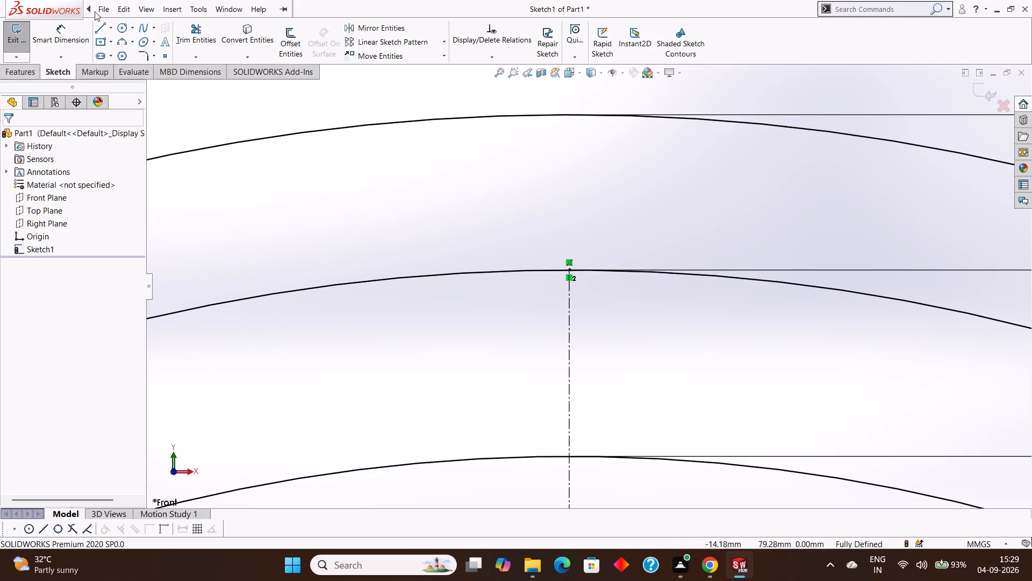
pyautogui.click(326, 95)
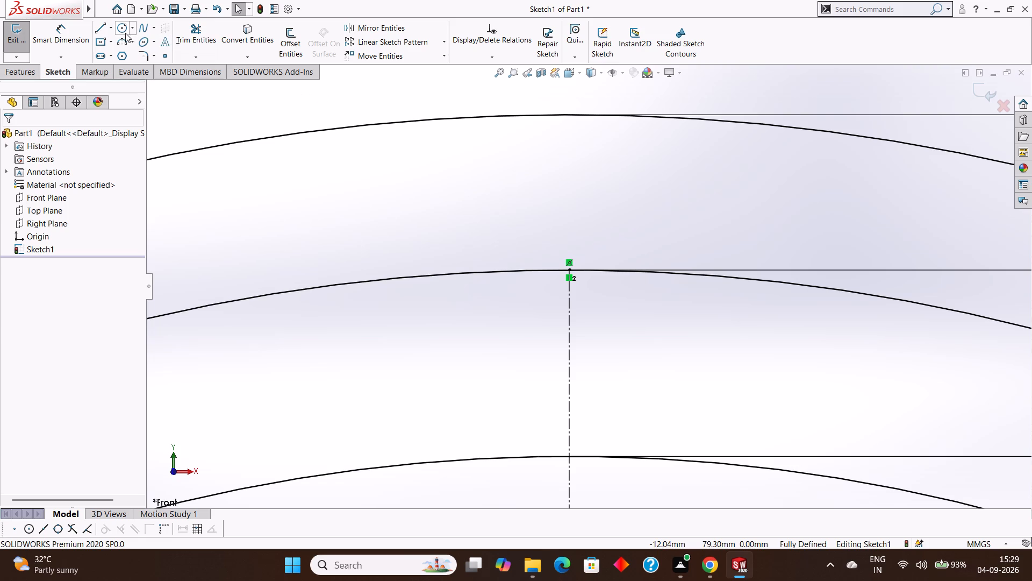
pyautogui.click(111, 27)
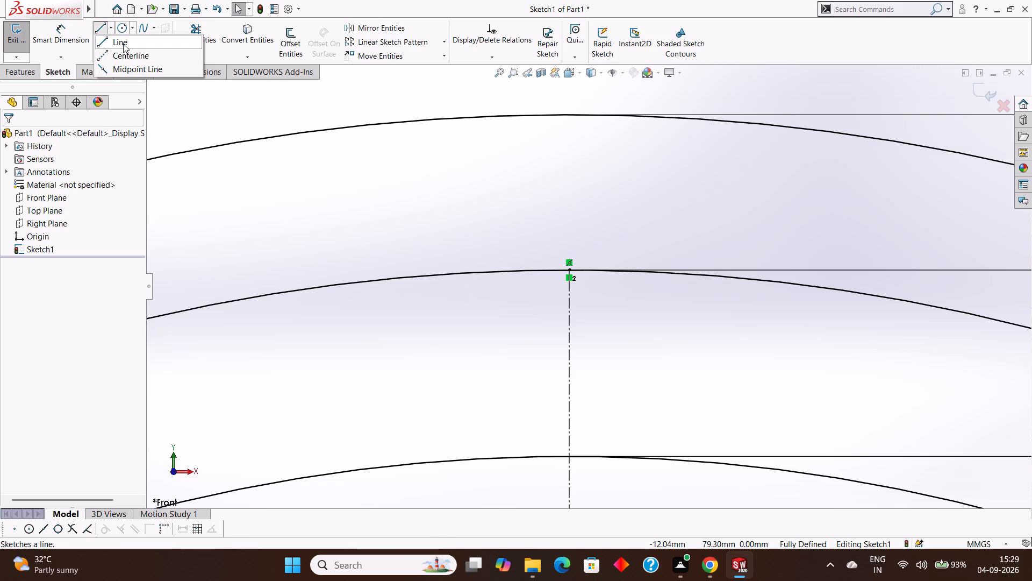
pyautogui.click(123, 44)
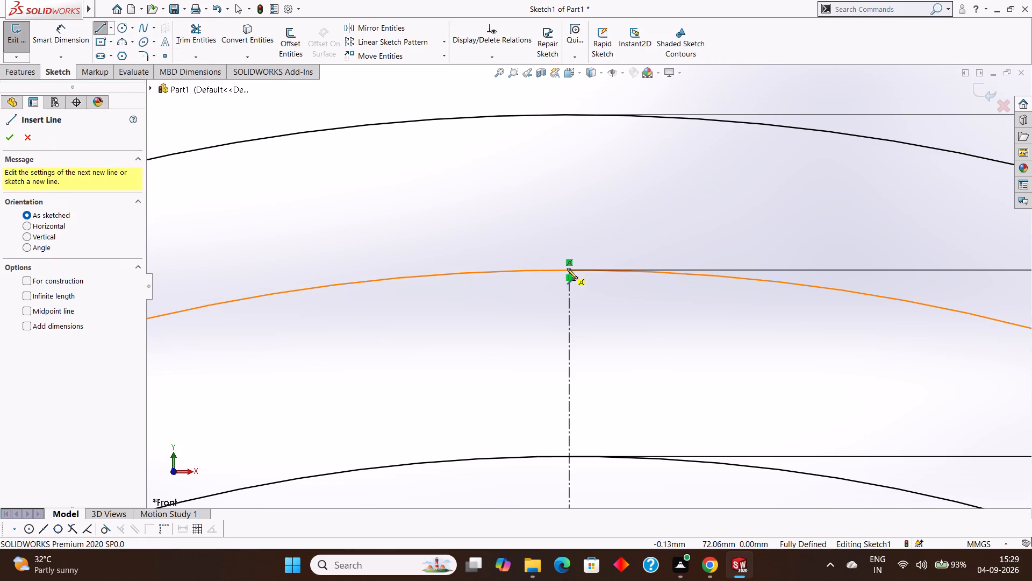
pyautogui.click(567, 268)
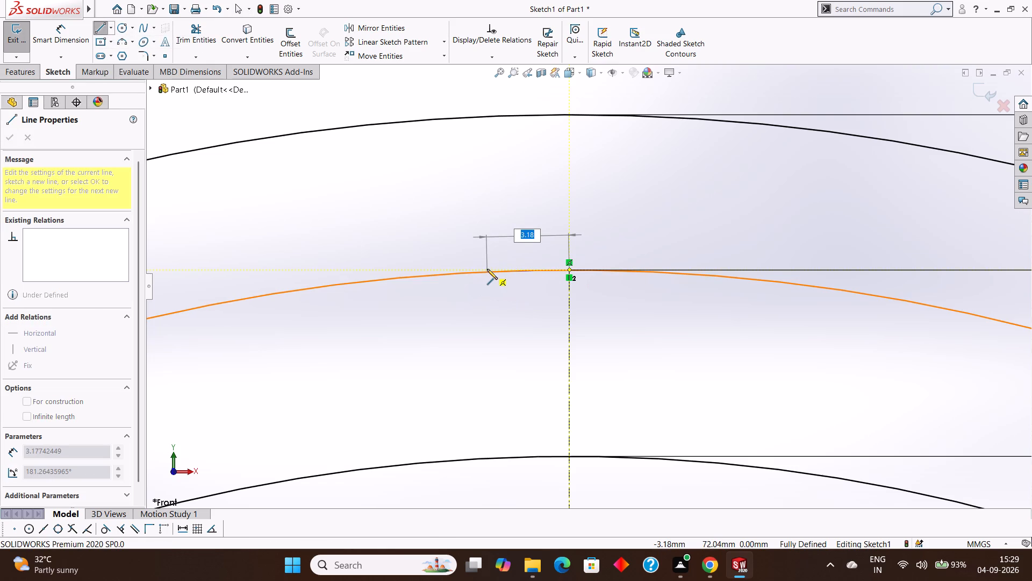
pyautogui.press('3')
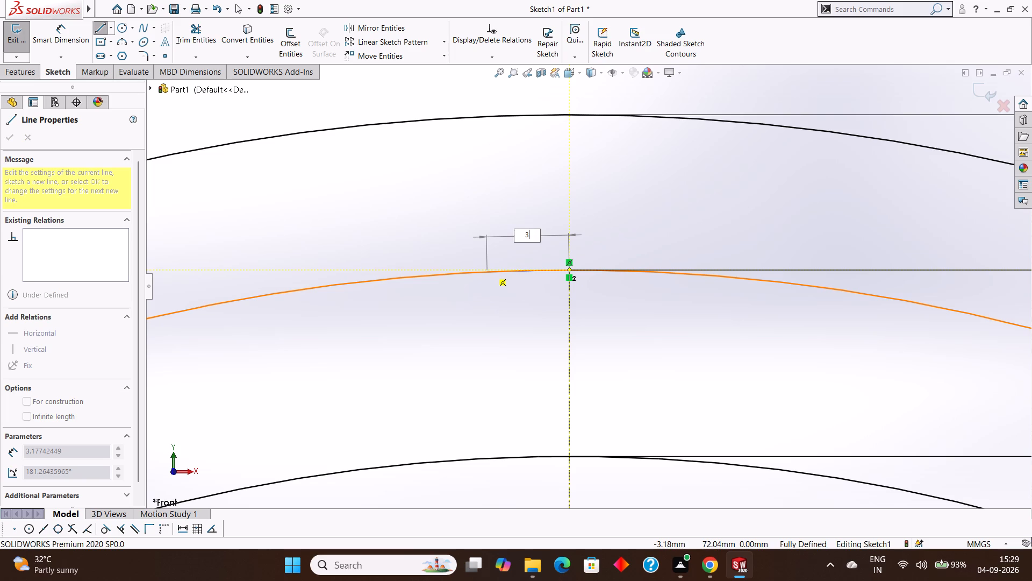
pyautogui.press('Return')
pyautogui.rightClick(489, 269)
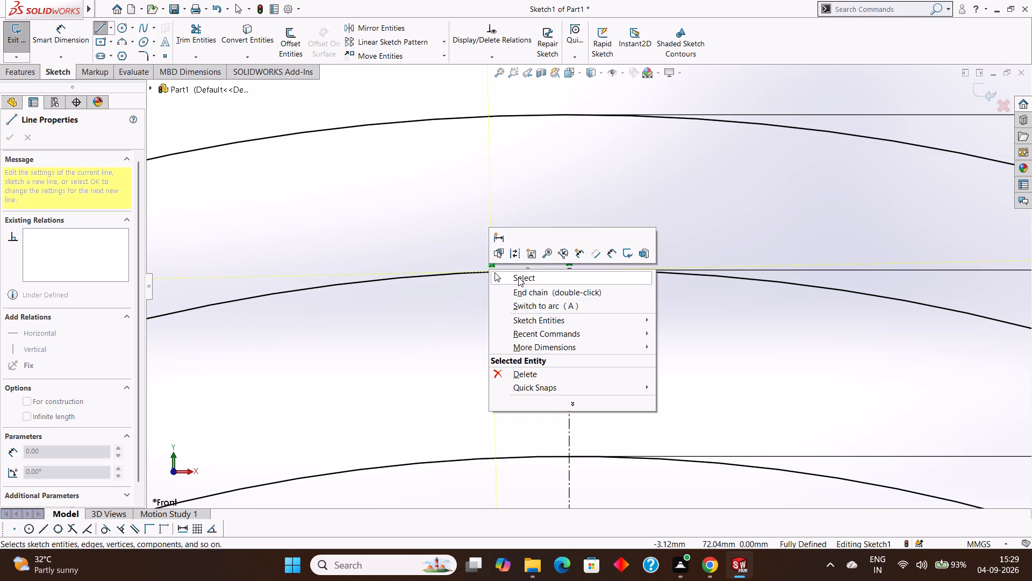
pyautogui.click(518, 277)
# Draw a matching 3 mm line from the centerline's upper end to the right, ending on the 144 mm circle.
pyautogui.click(103, 24)
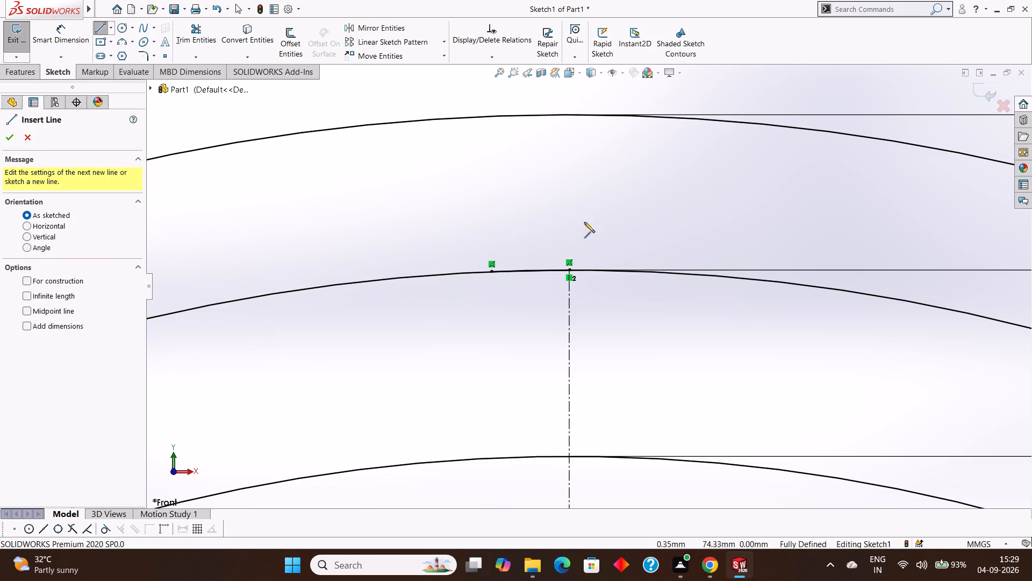
pyautogui.click(570, 268)
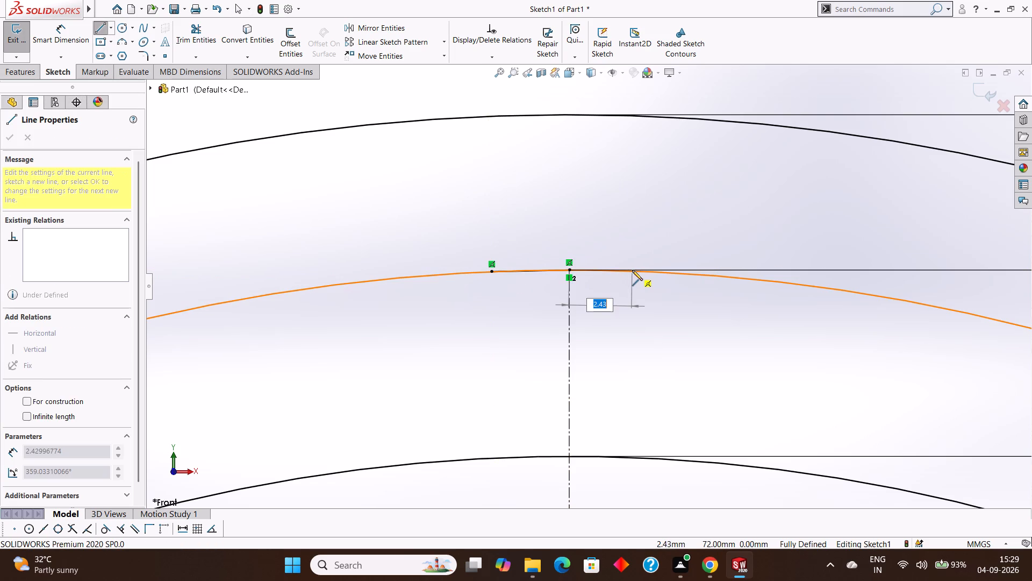
pyautogui.press('3')
pyautogui.press('Return')
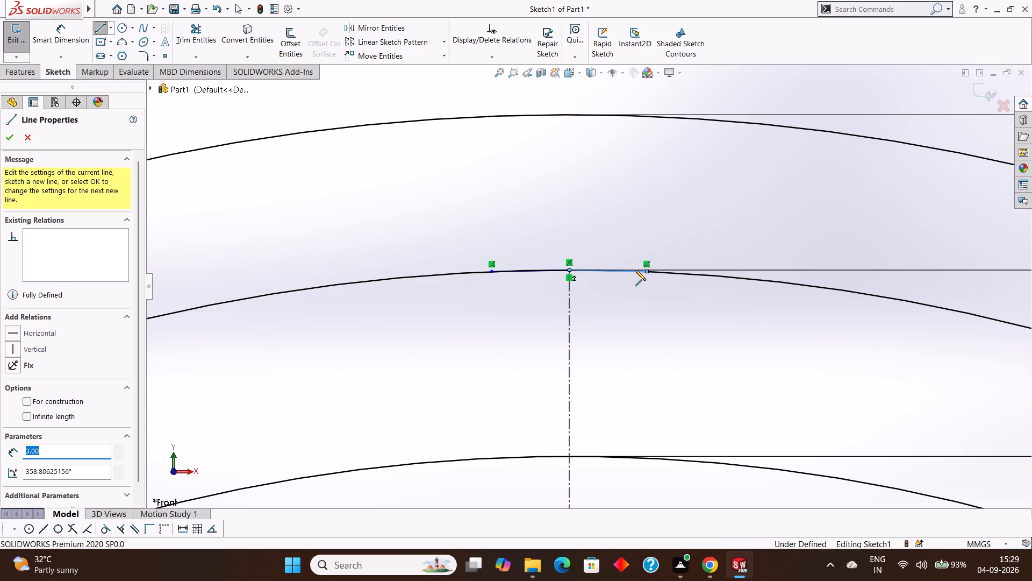
pyautogui.rightClick(638, 272)
pyautogui.click(666, 282)
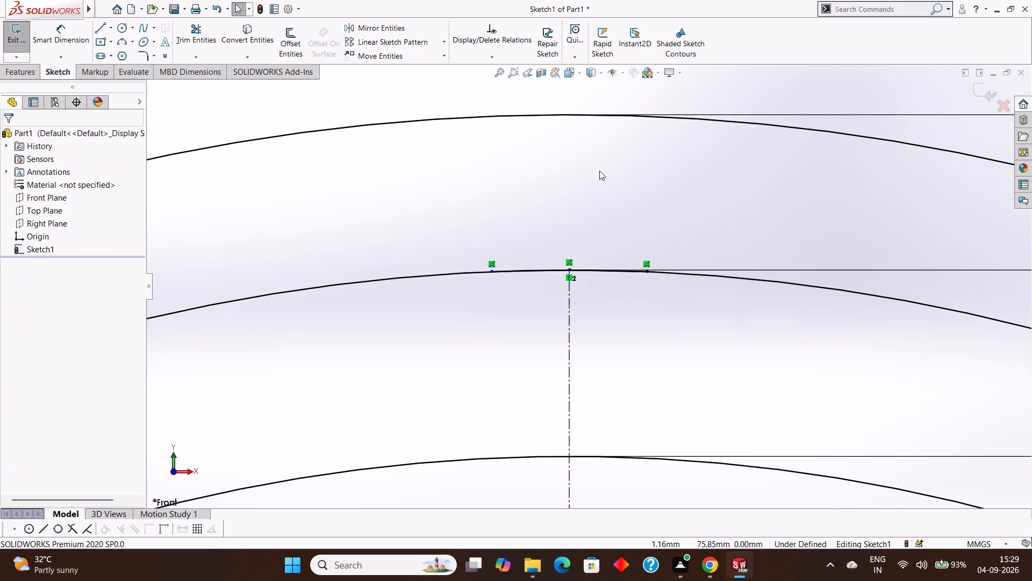
# Draw a vertical solid line about 11.2 mm long upward from the centerline's upper end, past the 156 mm circle.
pyautogui.scroll(7, 583, 275)
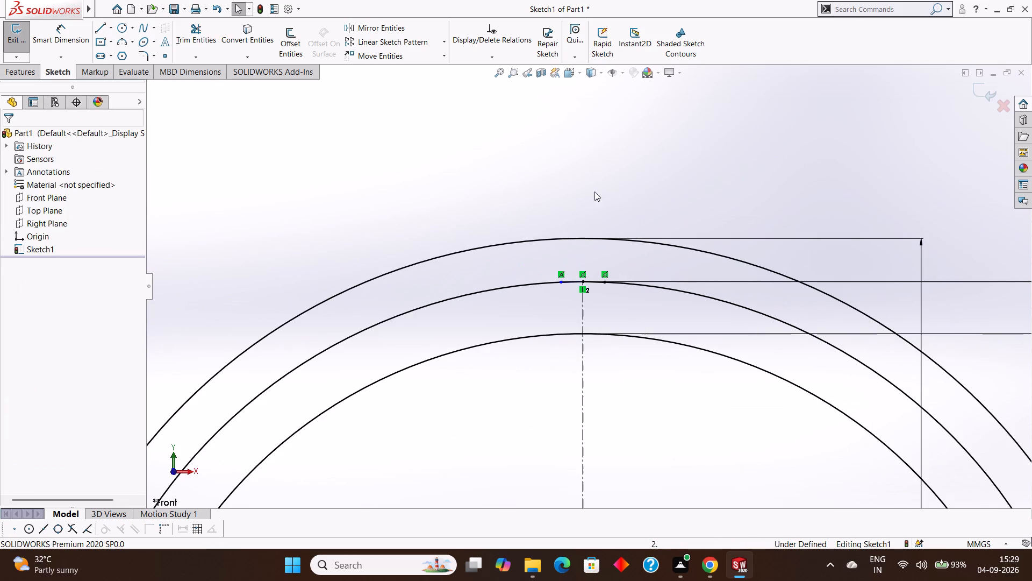
pyautogui.click(100, 29)
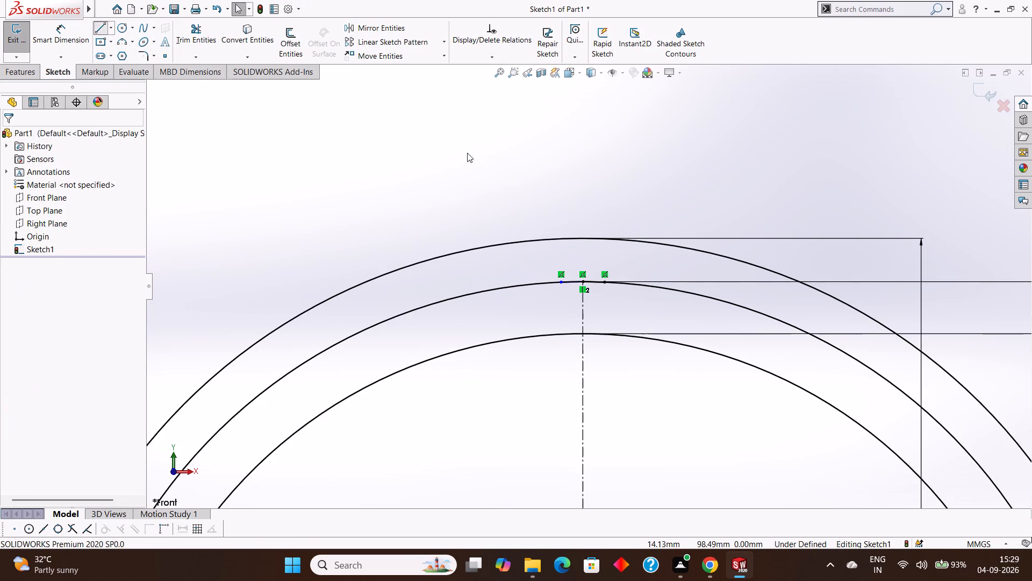
pyautogui.scroll(-3, 584, 284)
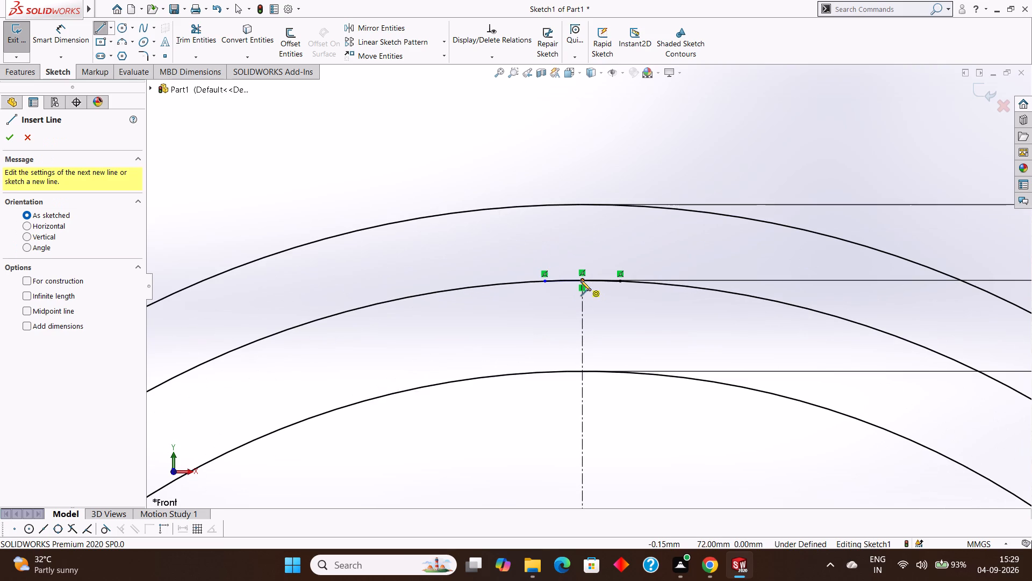
pyautogui.click(580, 280)
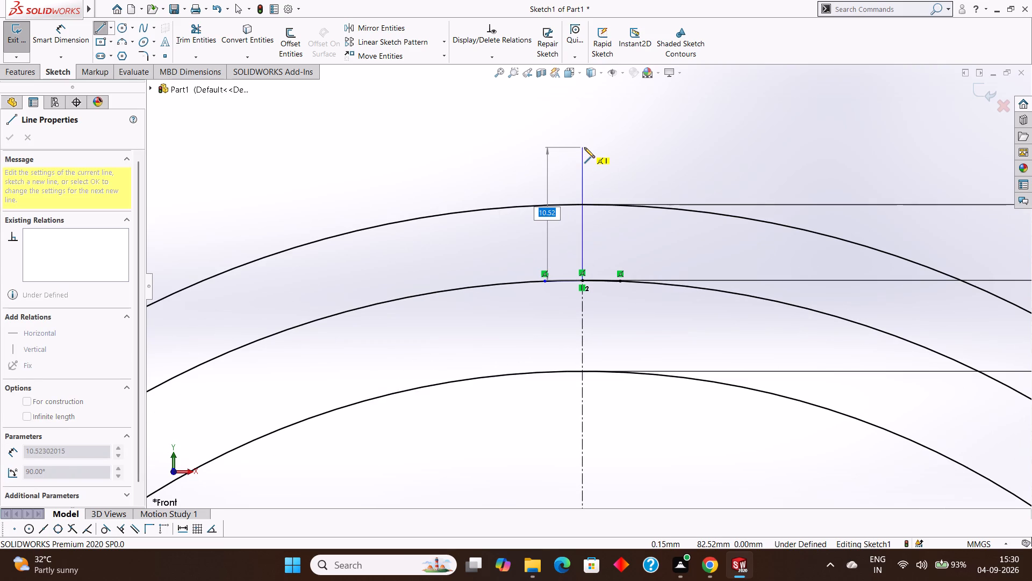
pyautogui.click(583, 139)
pyautogui.rightClick(583, 139)
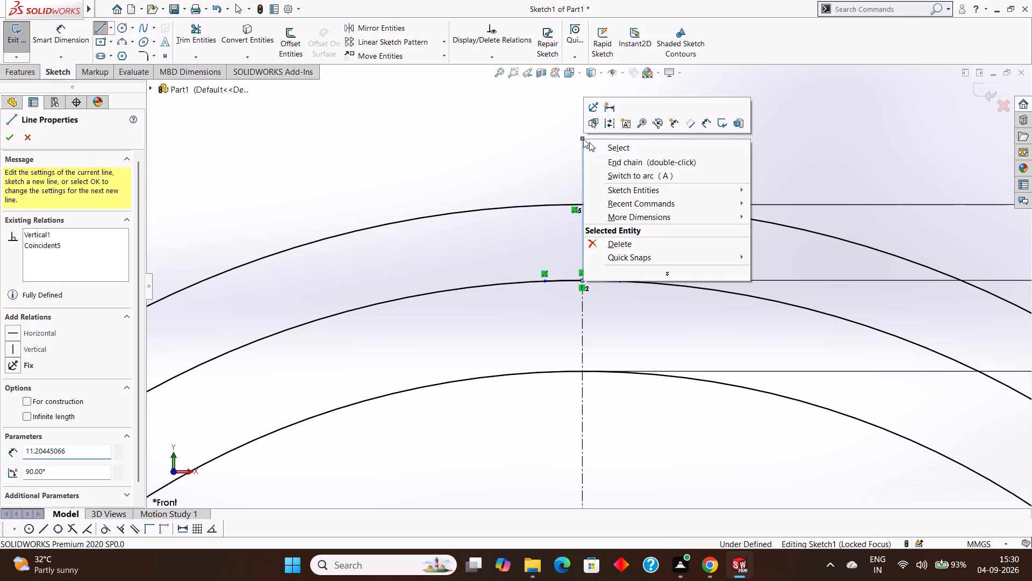
pyautogui.click(605, 142)
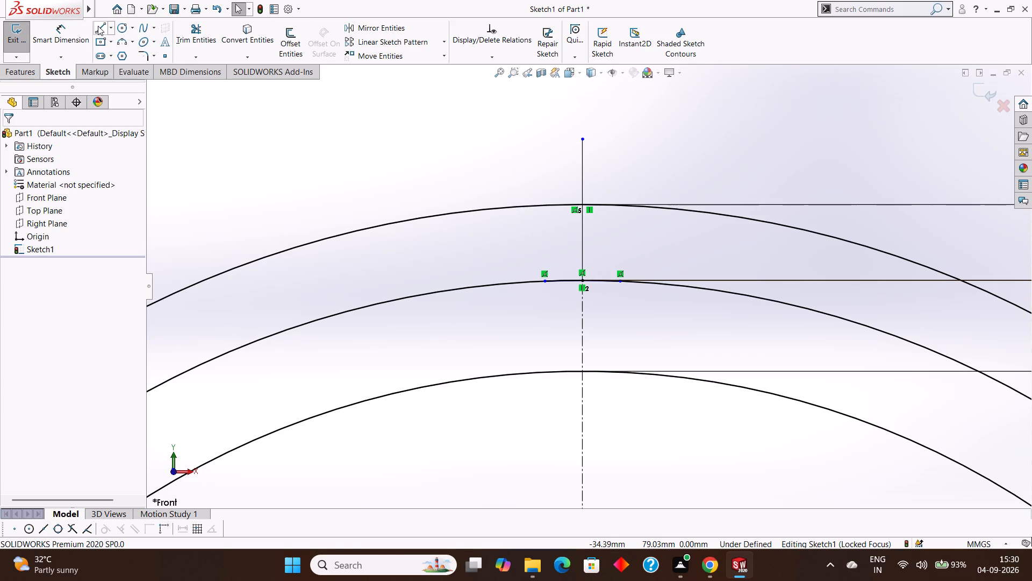
# Draw a vertical centerline about 11.3 mm long upward from the outer end of the left 3 mm line.
pyautogui.click(110, 31)
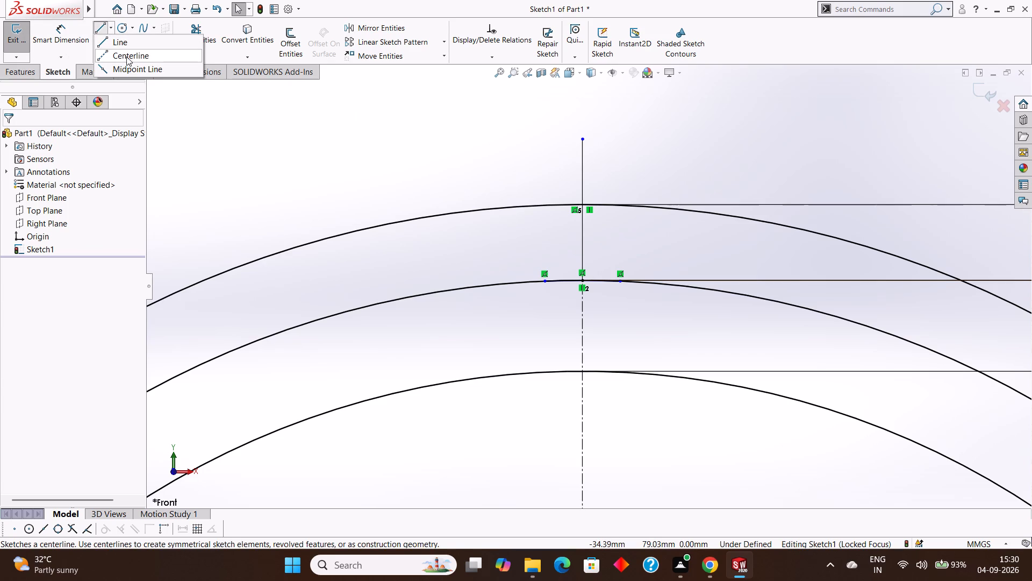
pyautogui.click(133, 53)
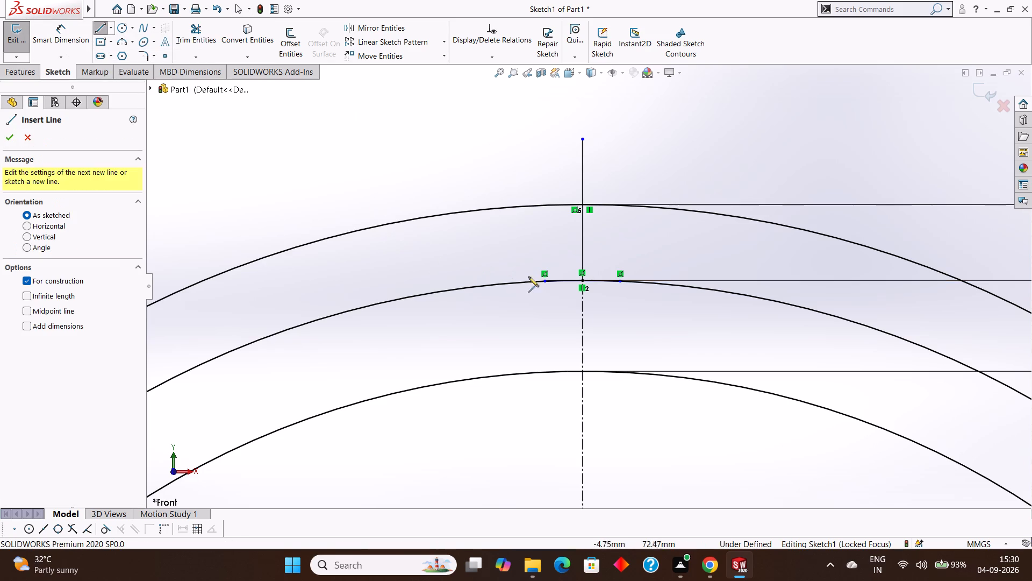
pyautogui.click(544, 280)
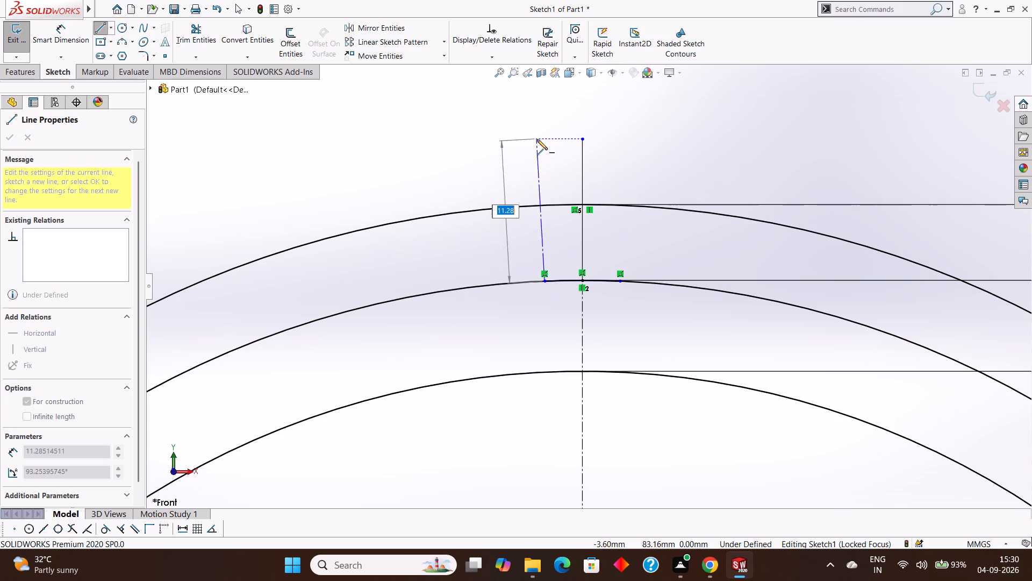
pyautogui.click(547, 139)
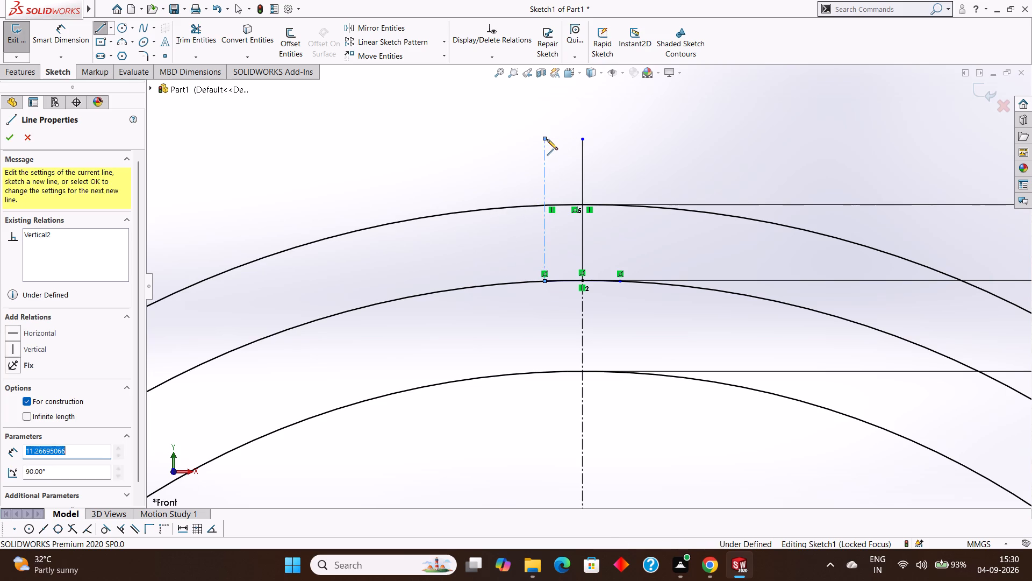
pyautogui.rightClick(534, 129)
pyautogui.click(571, 135)
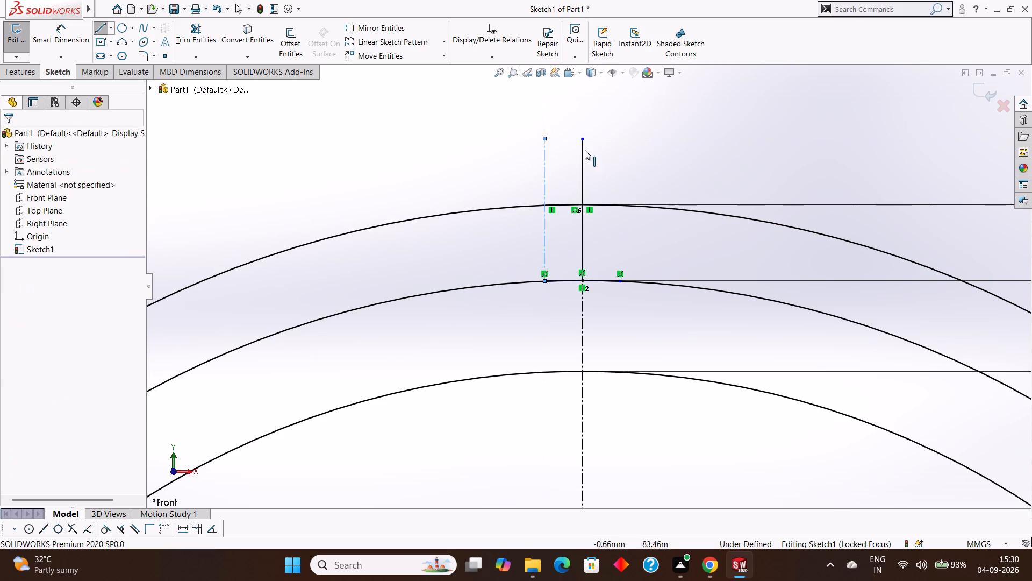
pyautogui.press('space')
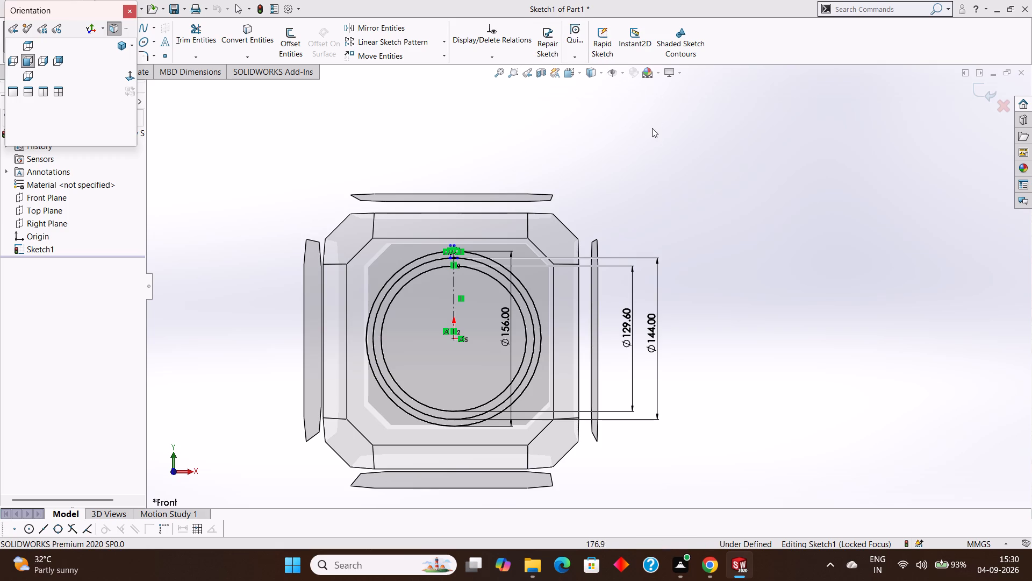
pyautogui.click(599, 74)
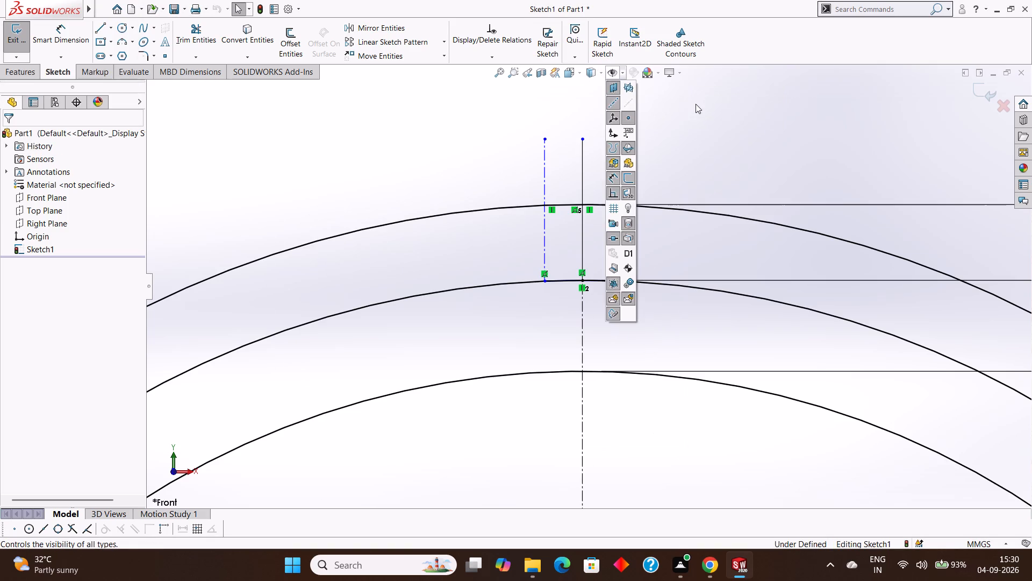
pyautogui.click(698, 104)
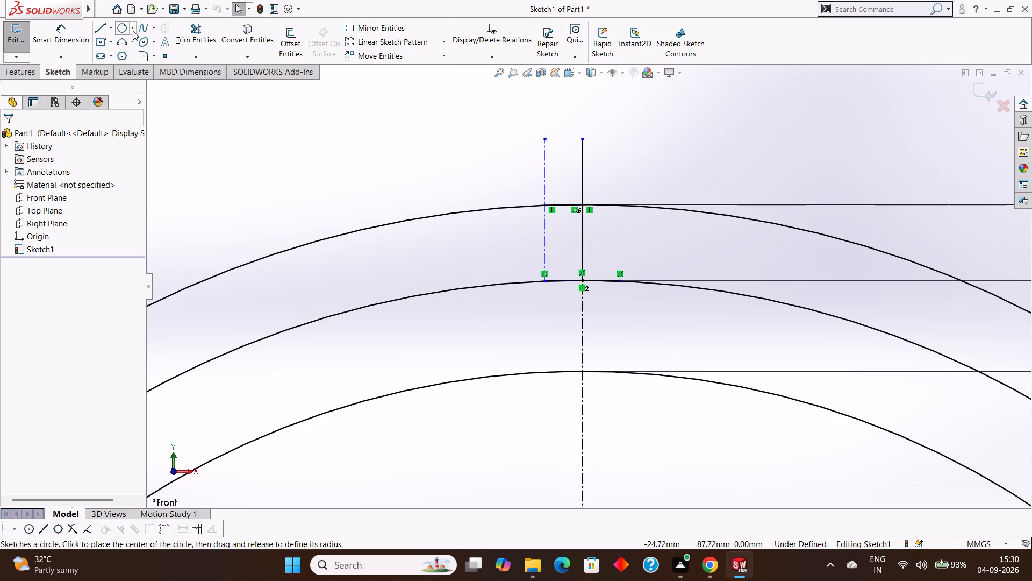
# Draw a vertical centerline about 11.3 mm long upward from the outer end of the right 3 mm line.
pyautogui.click(133, 31)
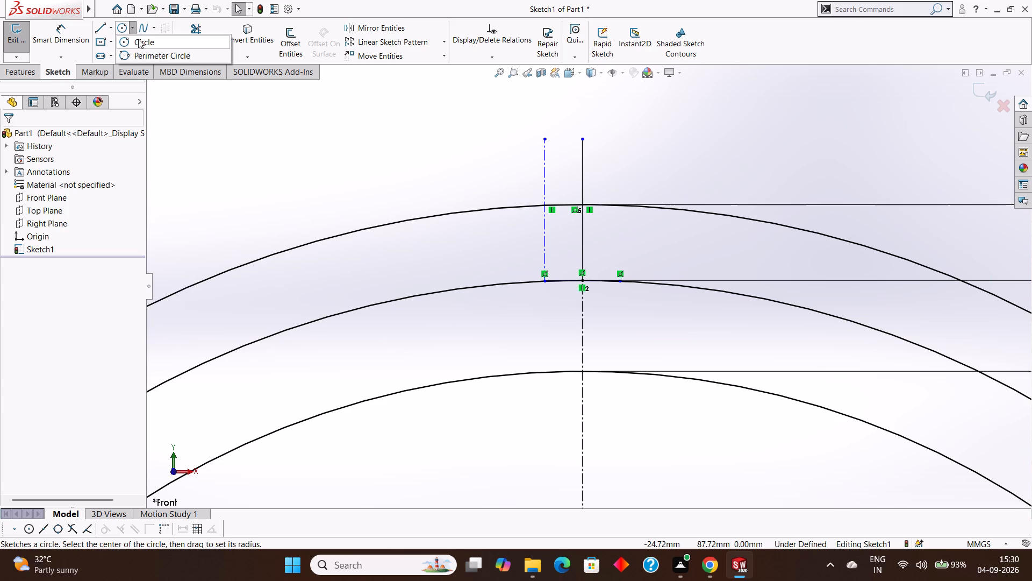
pyautogui.click(112, 29)
pyautogui.click(112, 29)
pyautogui.click(110, 29)
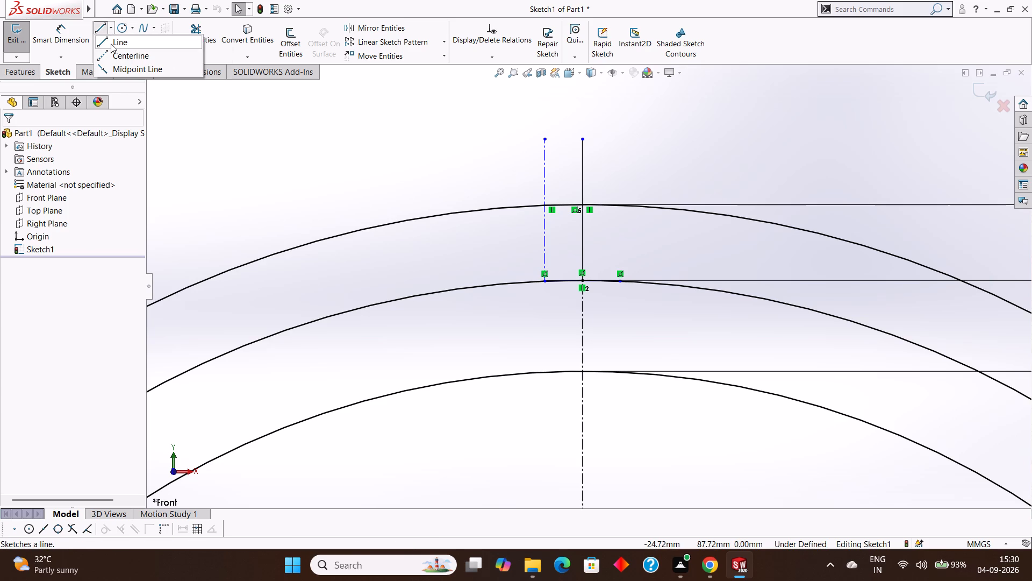
pyautogui.click(113, 44)
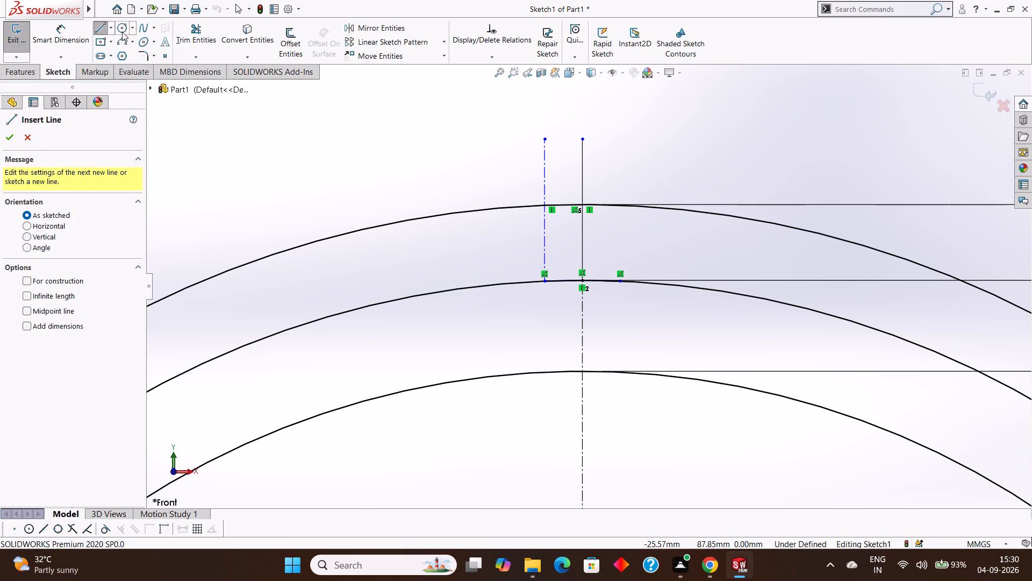
pyautogui.click(111, 30)
pyautogui.click(124, 51)
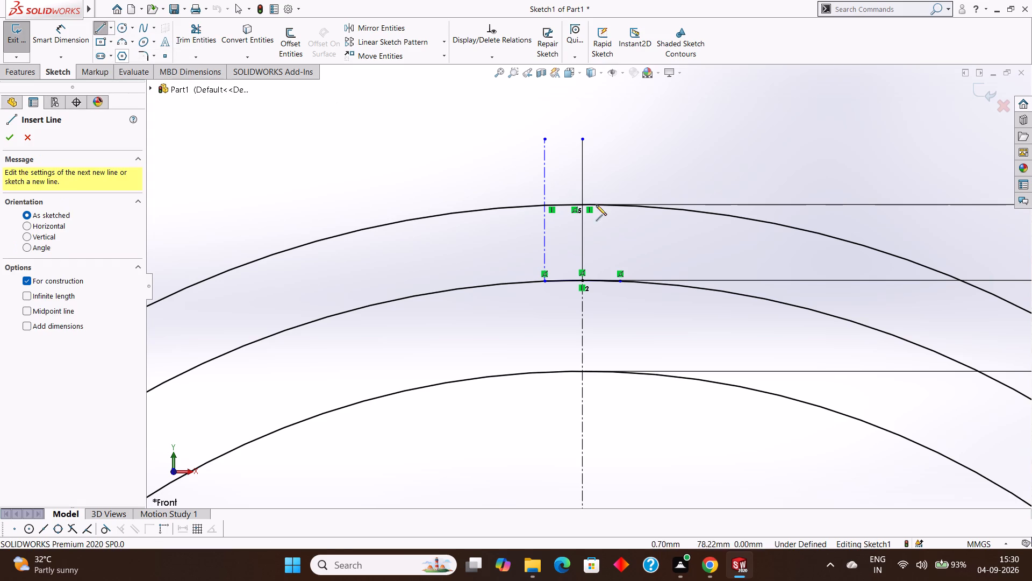
pyautogui.click(618, 279)
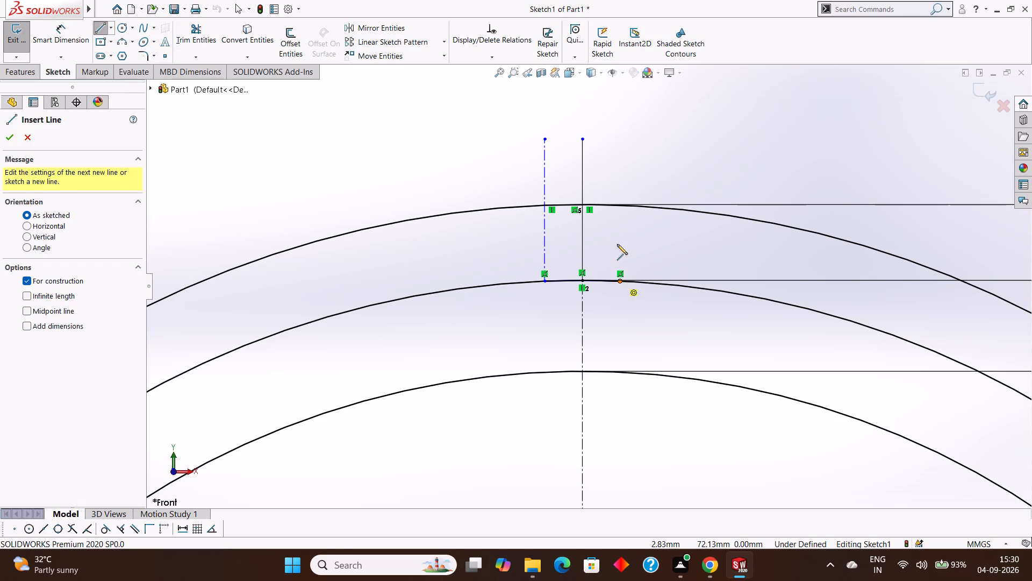
pyautogui.click(617, 138)
pyautogui.rightClick(617, 138)
pyautogui.click(654, 147)
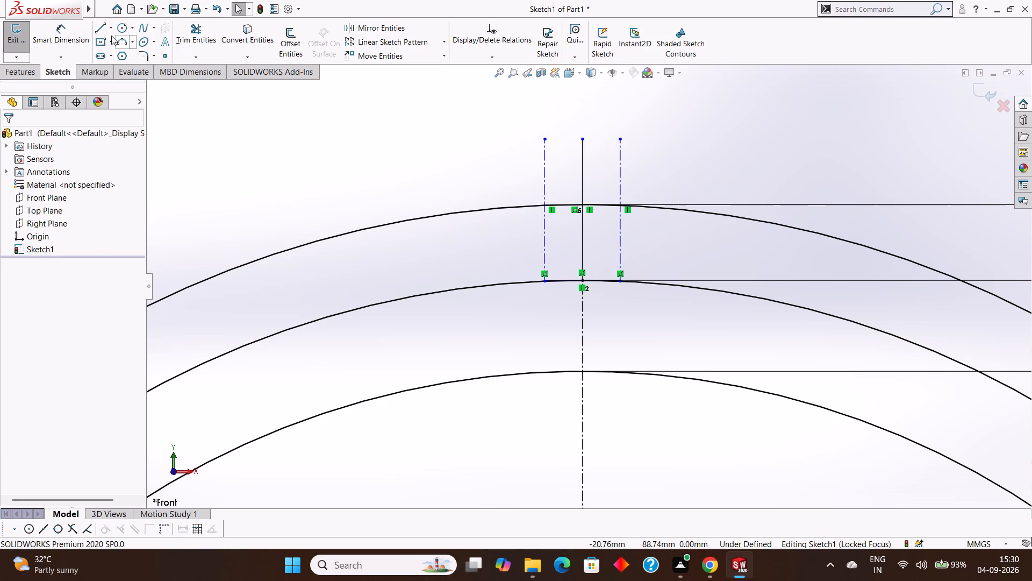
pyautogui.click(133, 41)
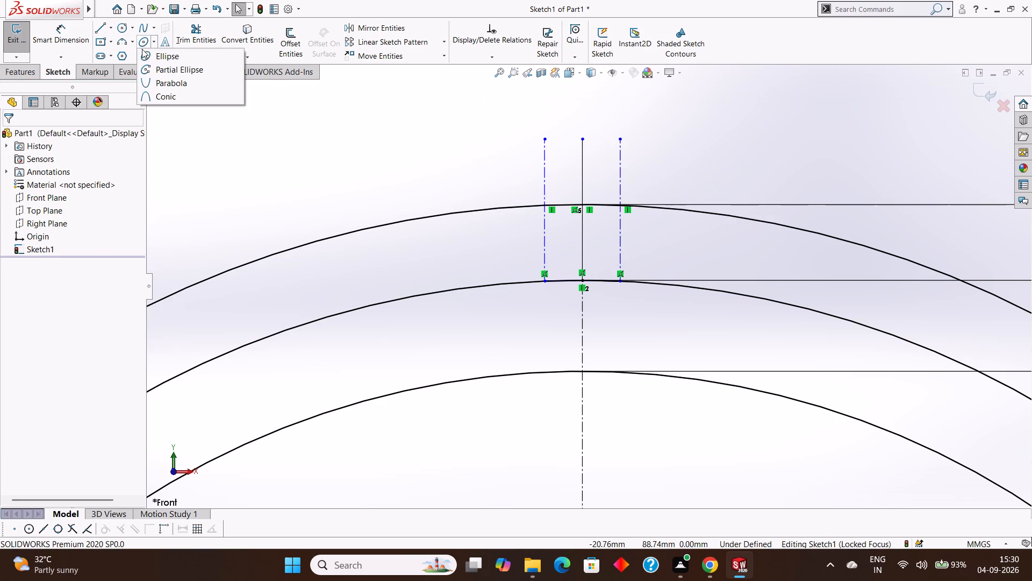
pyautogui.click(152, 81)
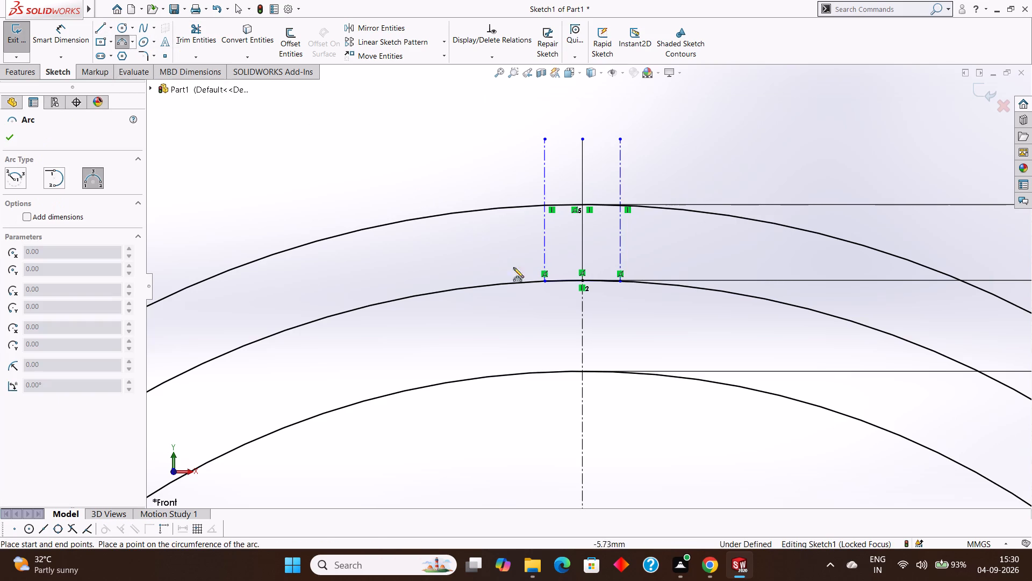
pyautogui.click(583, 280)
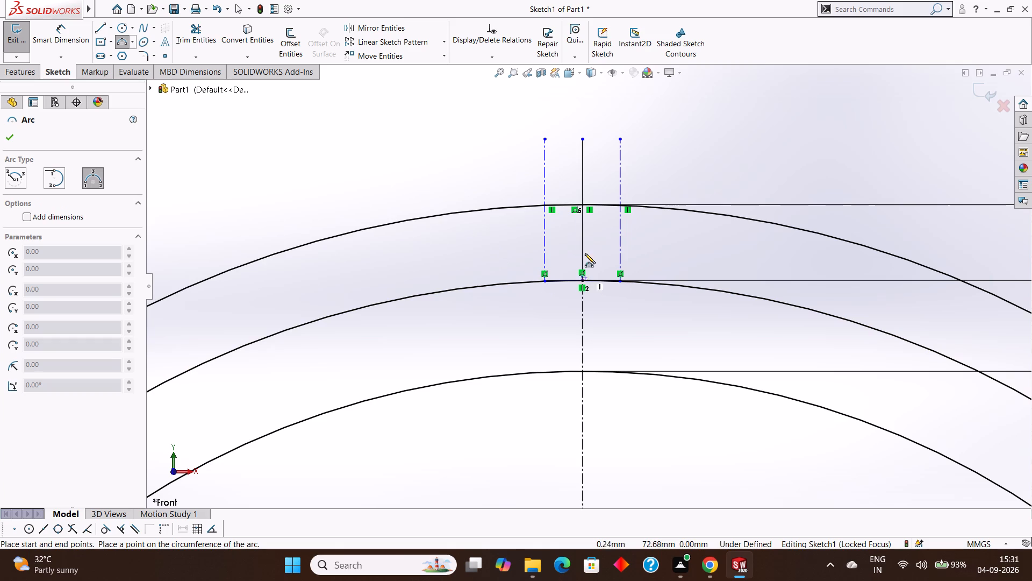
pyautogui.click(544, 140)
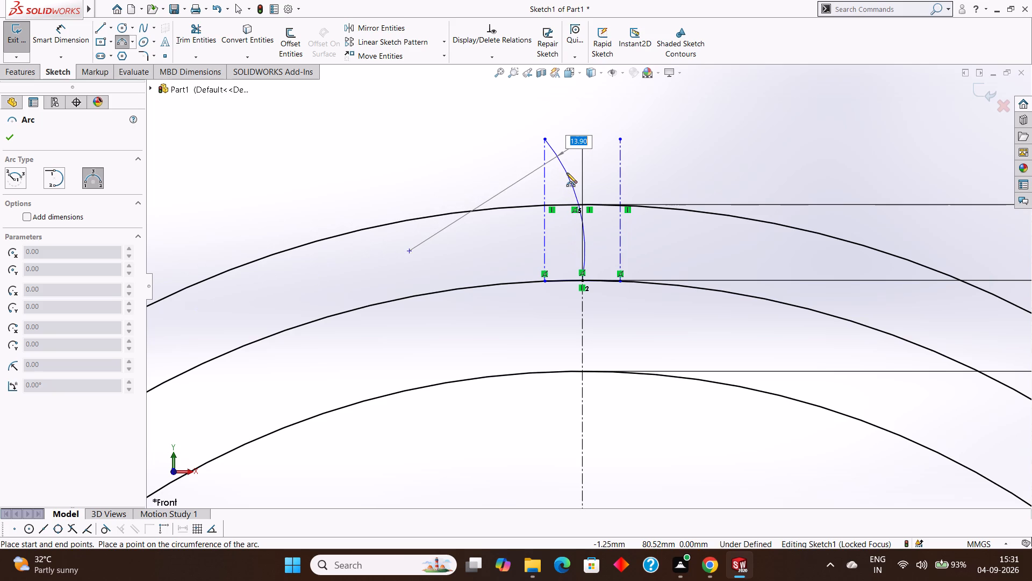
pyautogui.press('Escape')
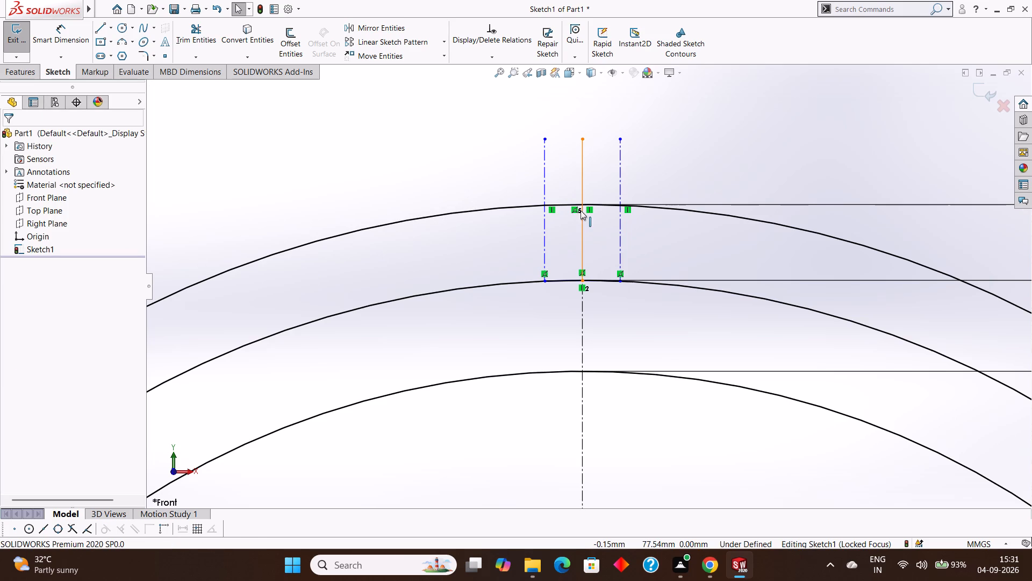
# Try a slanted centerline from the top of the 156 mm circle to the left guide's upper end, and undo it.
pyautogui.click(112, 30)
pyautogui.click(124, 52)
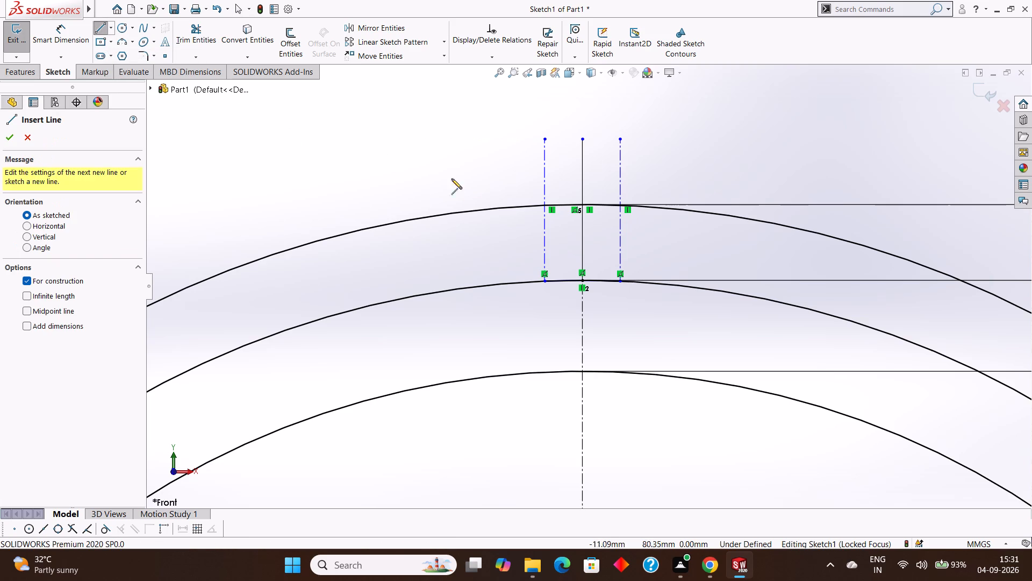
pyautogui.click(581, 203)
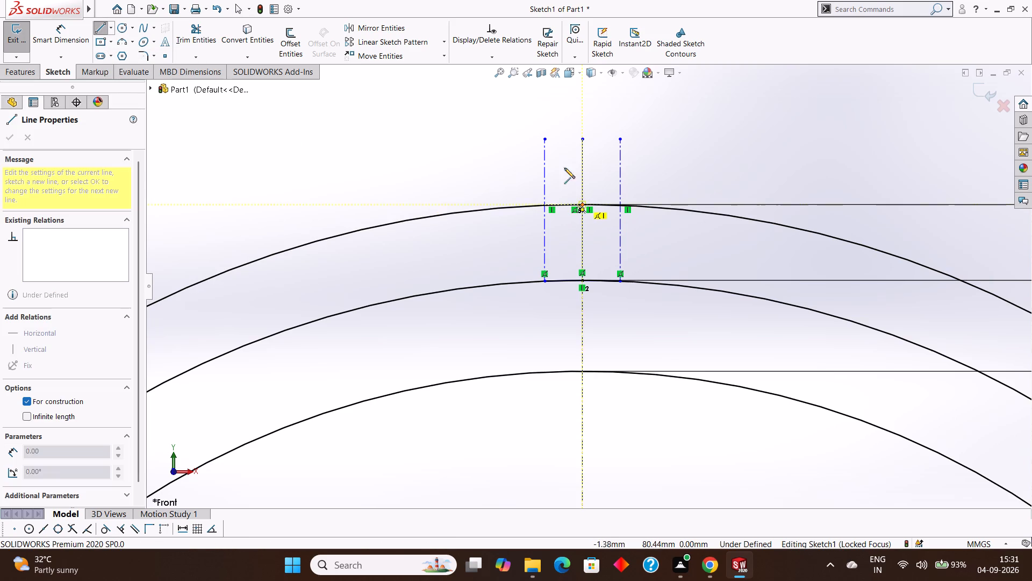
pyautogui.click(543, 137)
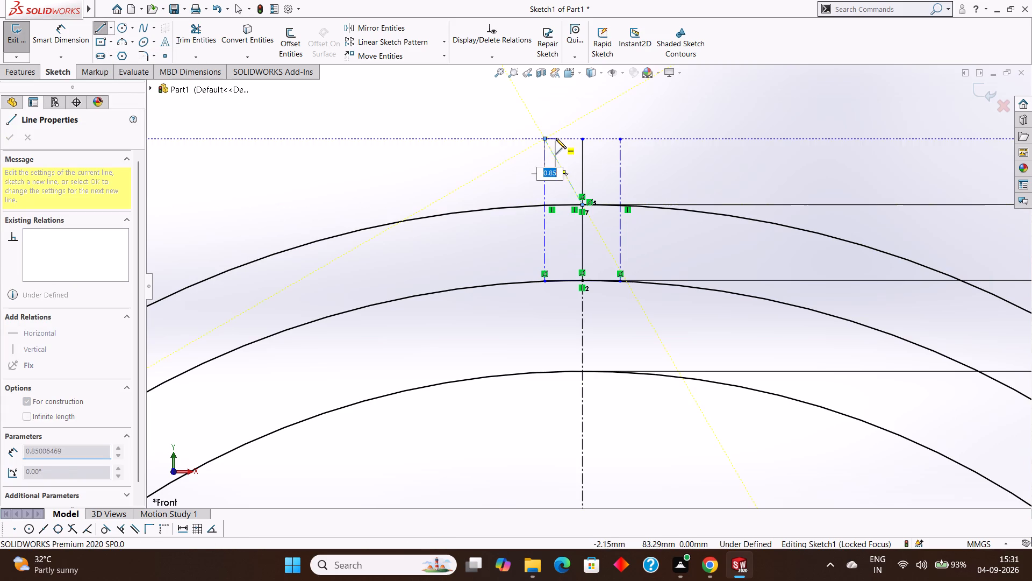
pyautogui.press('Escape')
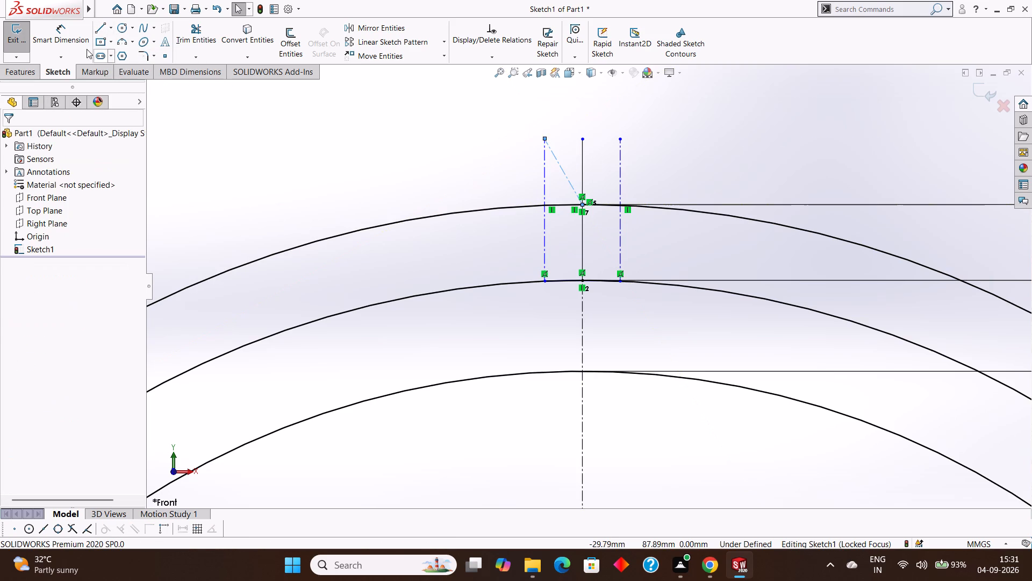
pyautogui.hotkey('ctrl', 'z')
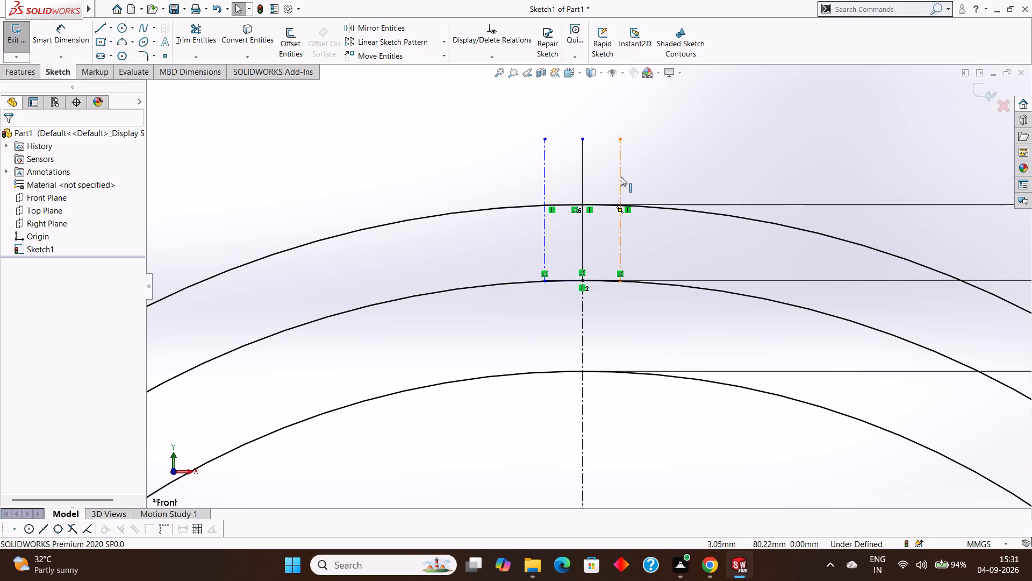
# Delete the two vertical centerlines rising from the outer ends of the 3 mm lines.
pyautogui.rightClick(619, 173)
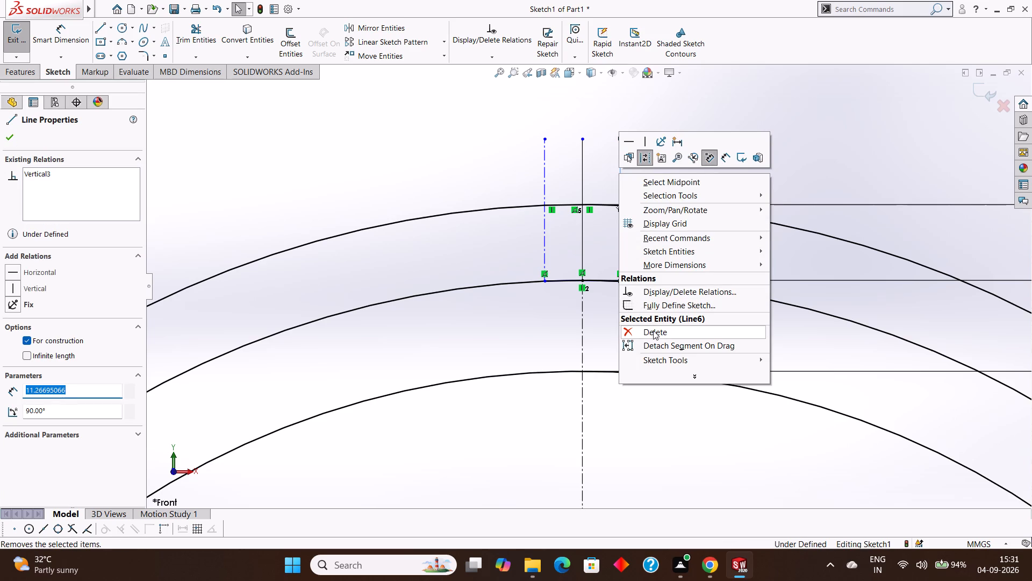
pyautogui.click(661, 330)
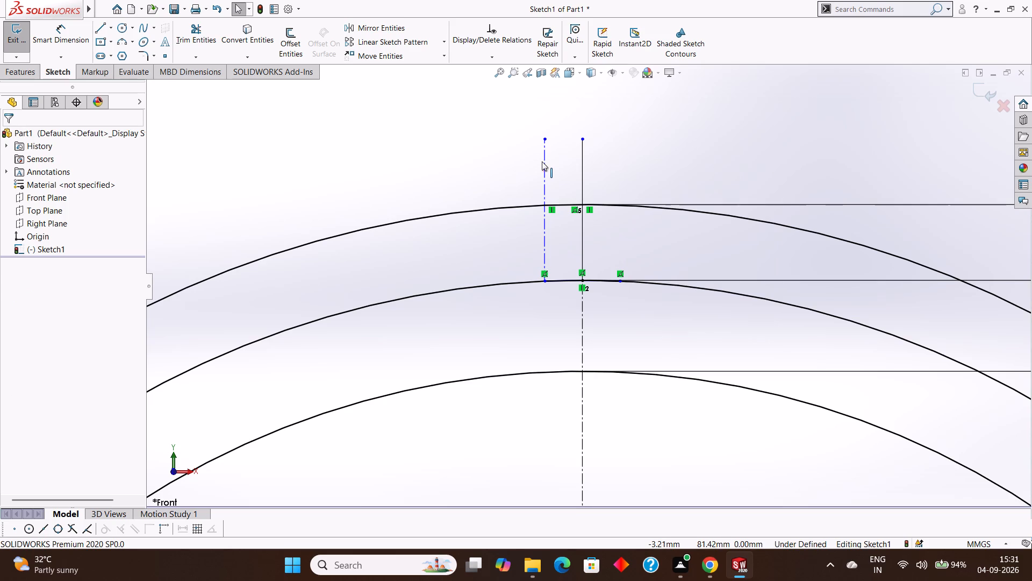
pyautogui.rightClick(543, 163)
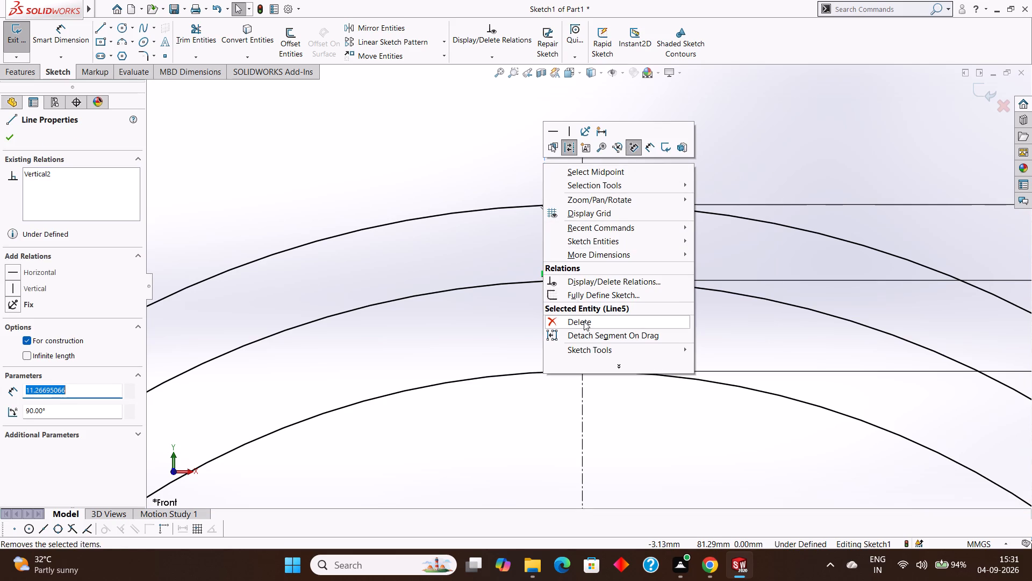
pyautogui.click(584, 321)
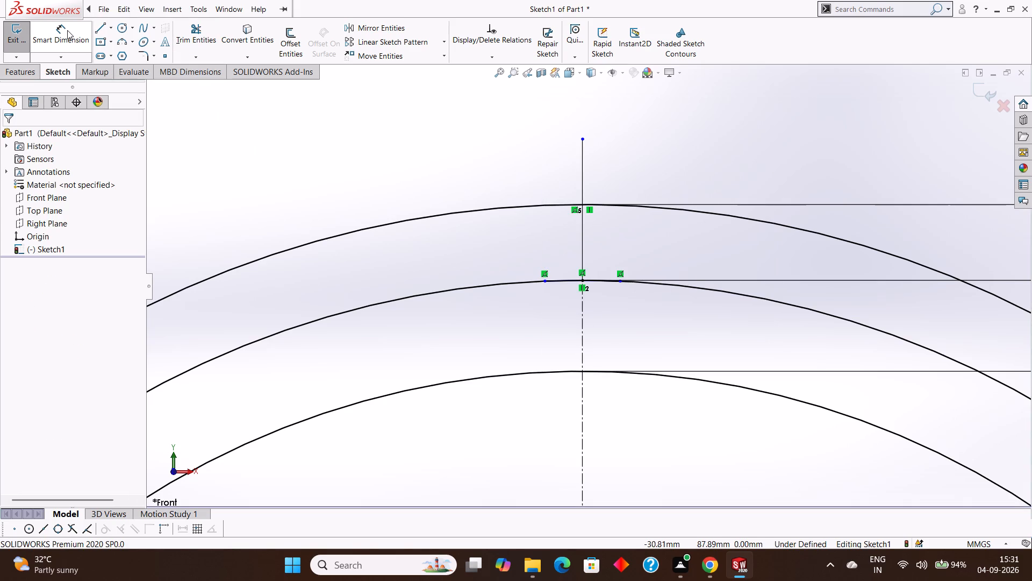
# Draw a 3 Point Arc of about 8.8 mm radius from the right 3 mm line's outer end, curving outward to the vertical line's top level.
pyautogui.click(134, 41)
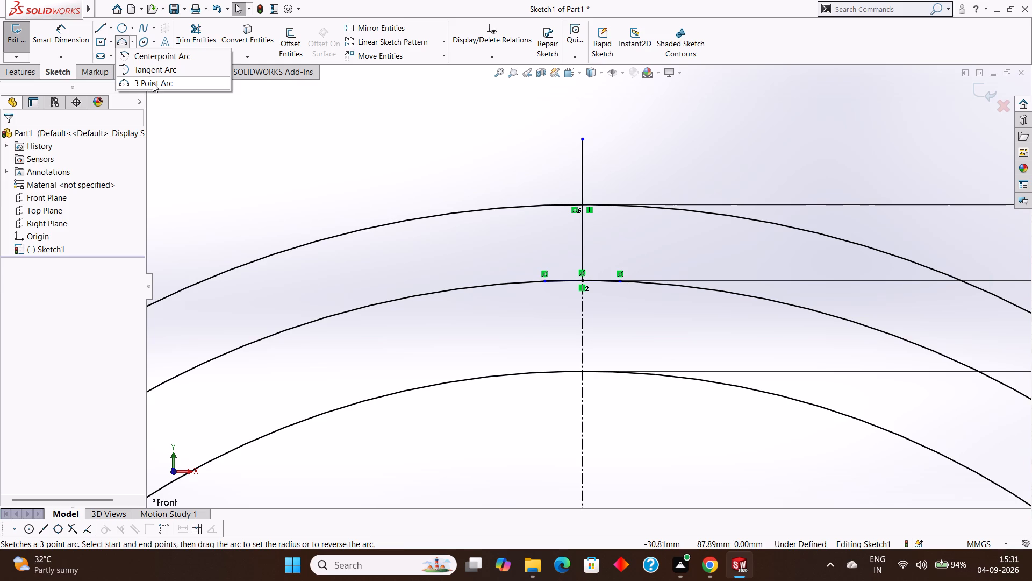
pyautogui.click(153, 83)
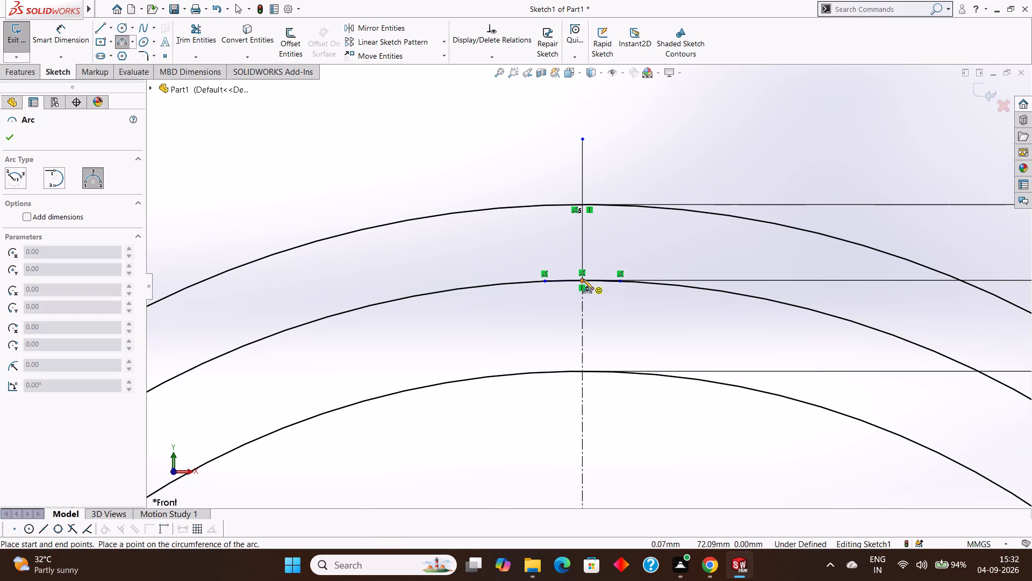
pyautogui.click(621, 280)
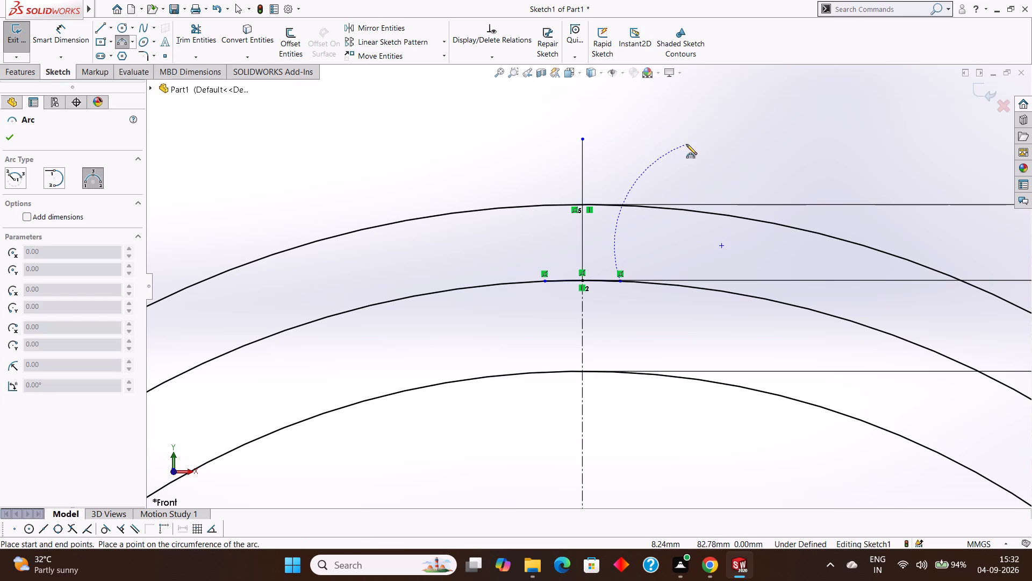
pyautogui.click(688, 140)
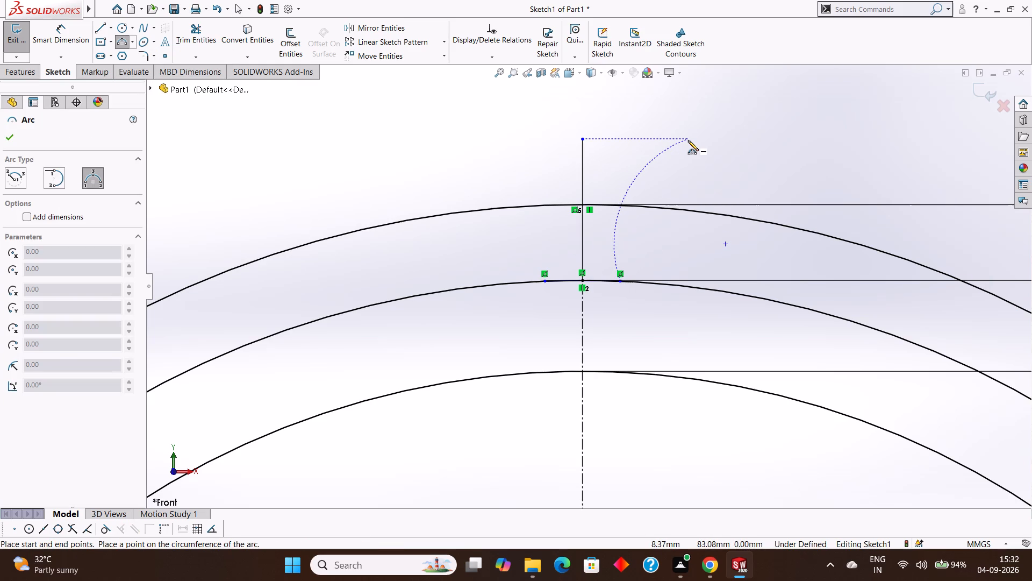
pyautogui.click(688, 140)
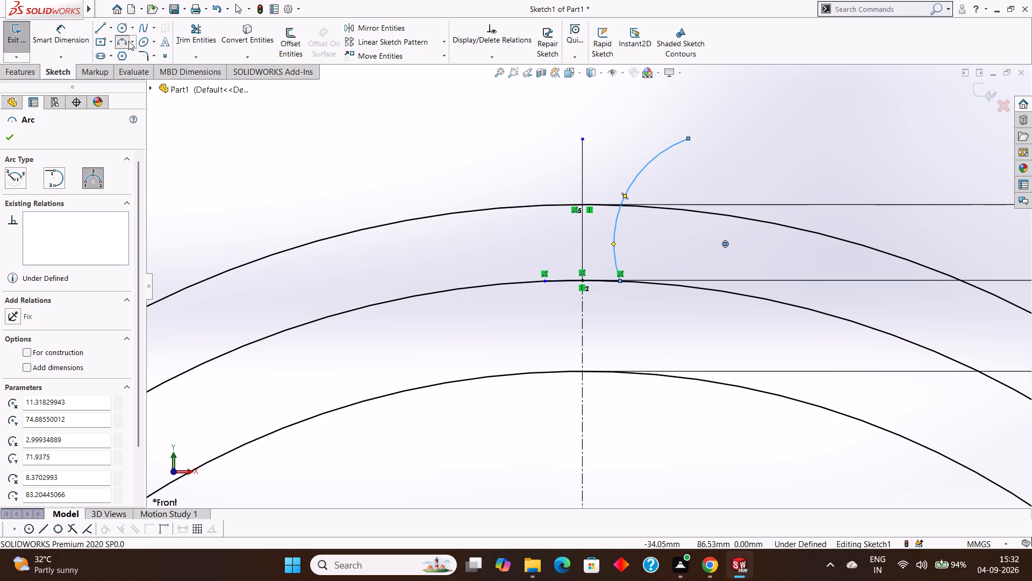
pyautogui.press('Escape')
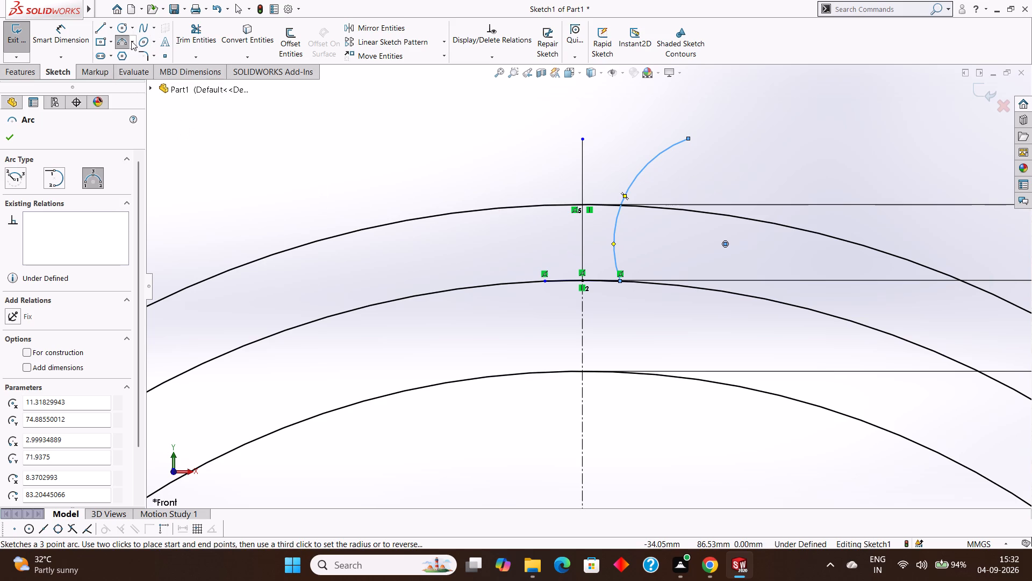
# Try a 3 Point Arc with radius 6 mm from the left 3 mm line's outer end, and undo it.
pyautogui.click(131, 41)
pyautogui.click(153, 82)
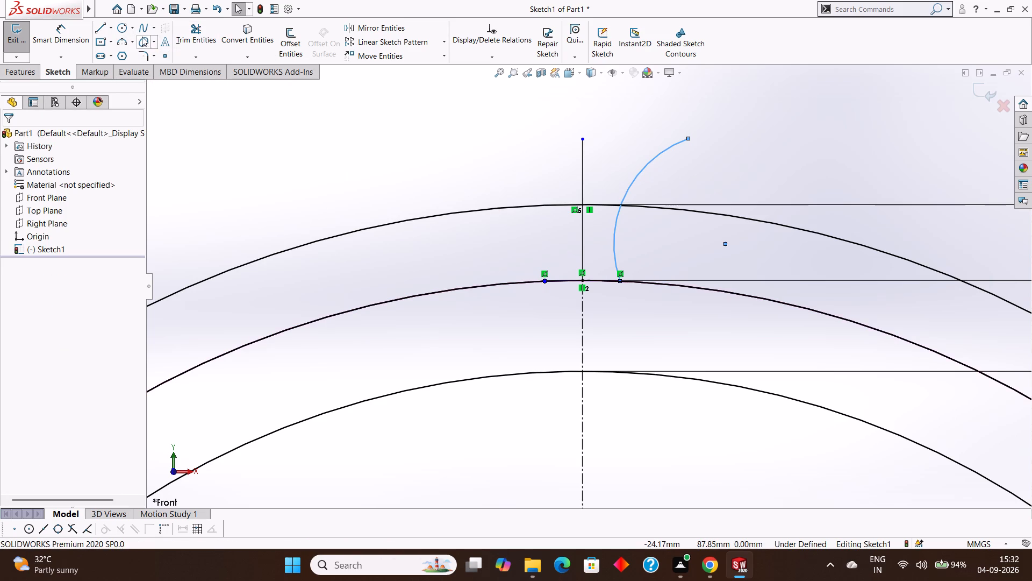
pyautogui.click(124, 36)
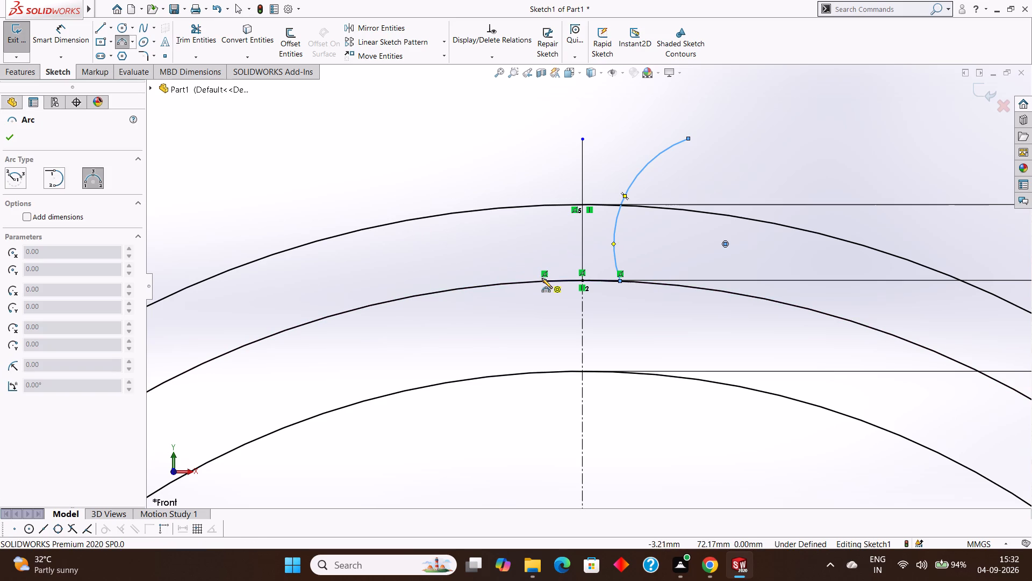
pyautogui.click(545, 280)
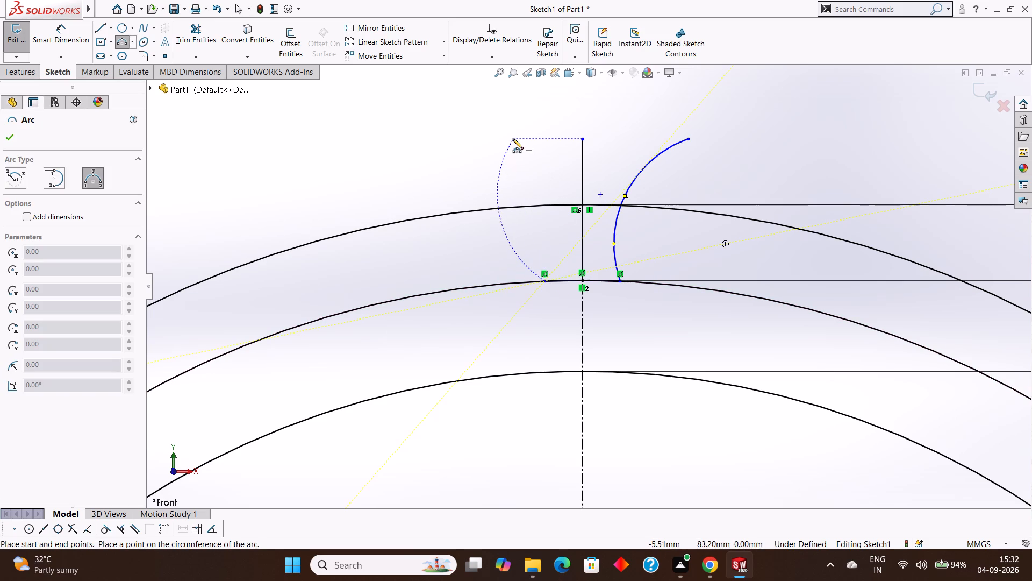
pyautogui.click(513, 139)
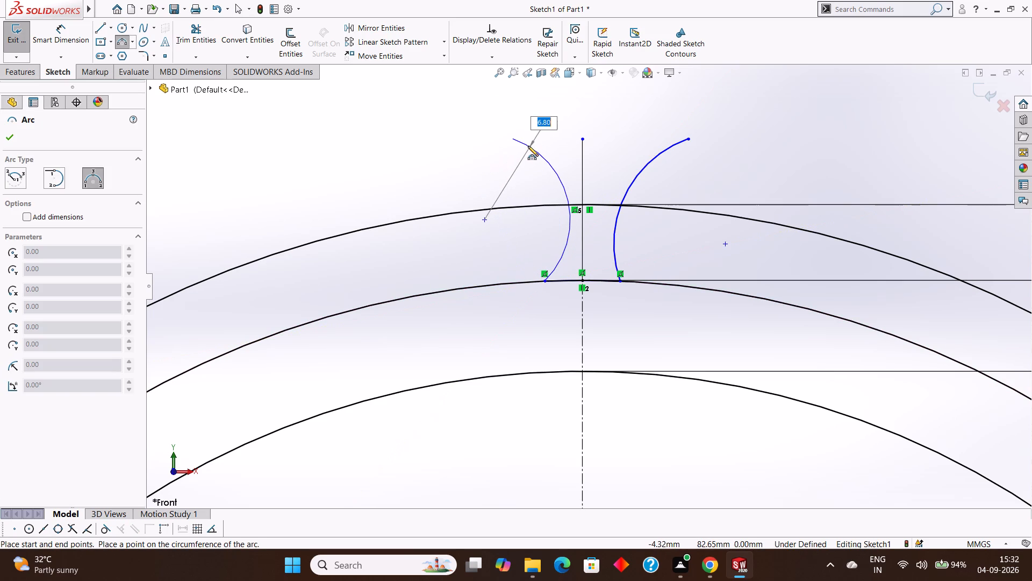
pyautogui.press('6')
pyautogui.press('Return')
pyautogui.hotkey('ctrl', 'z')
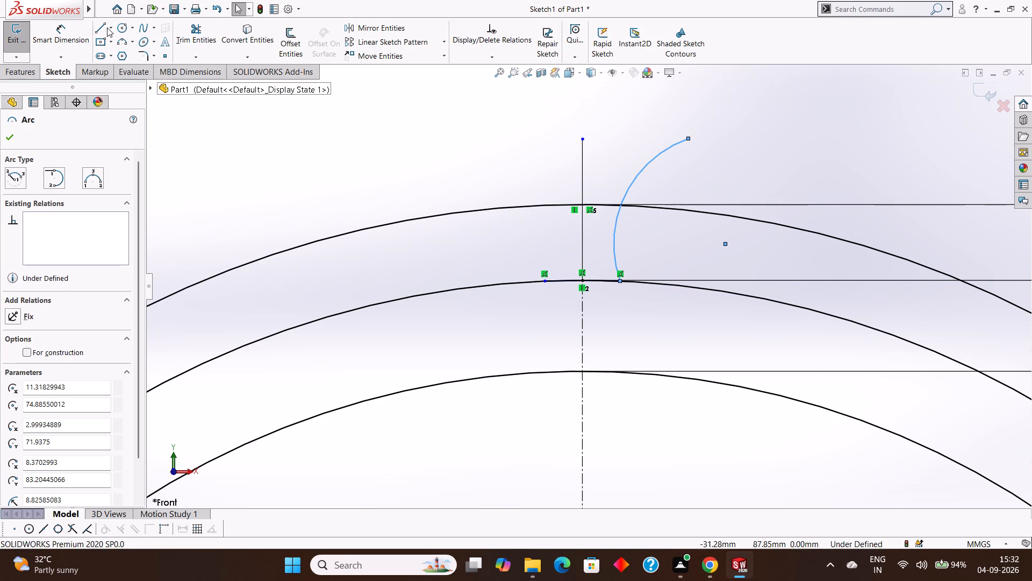
# Draw a 3 Point Arc of about 8.1 mm radius from the left 3 mm line's outer end, curving outward to the vertical line's top level.
pyautogui.click(135, 44)
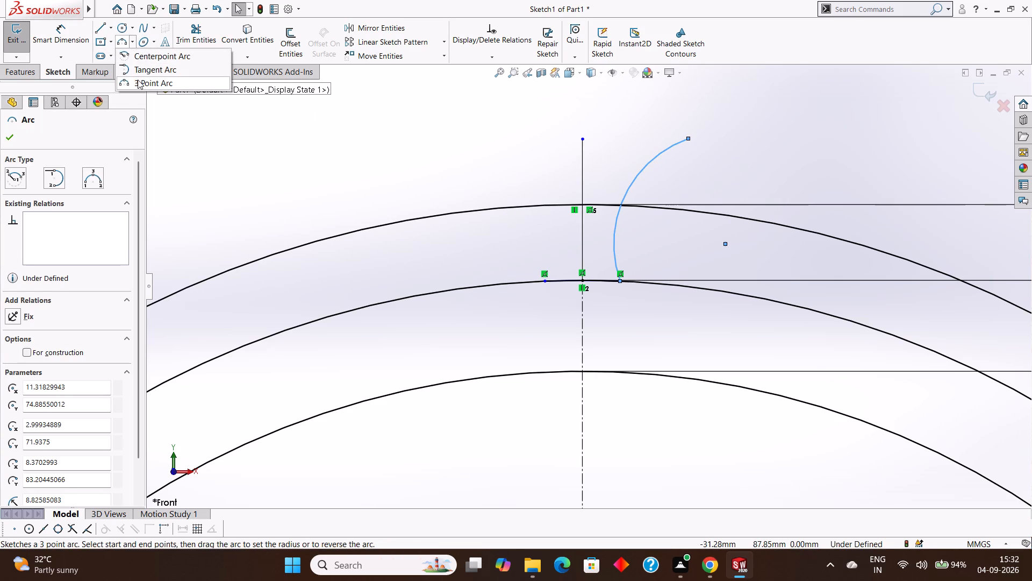
pyautogui.click(138, 80)
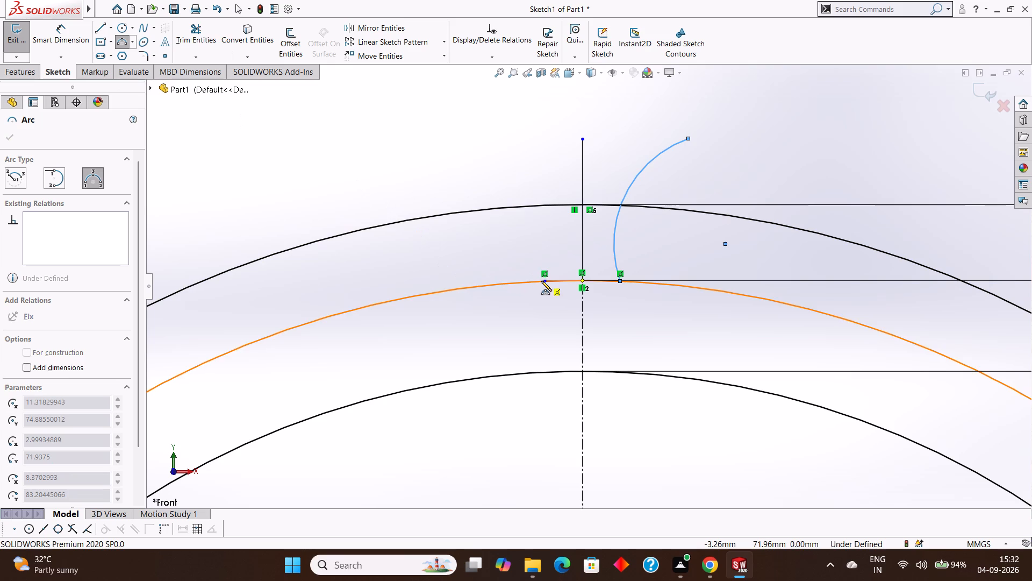
pyautogui.click(544, 278)
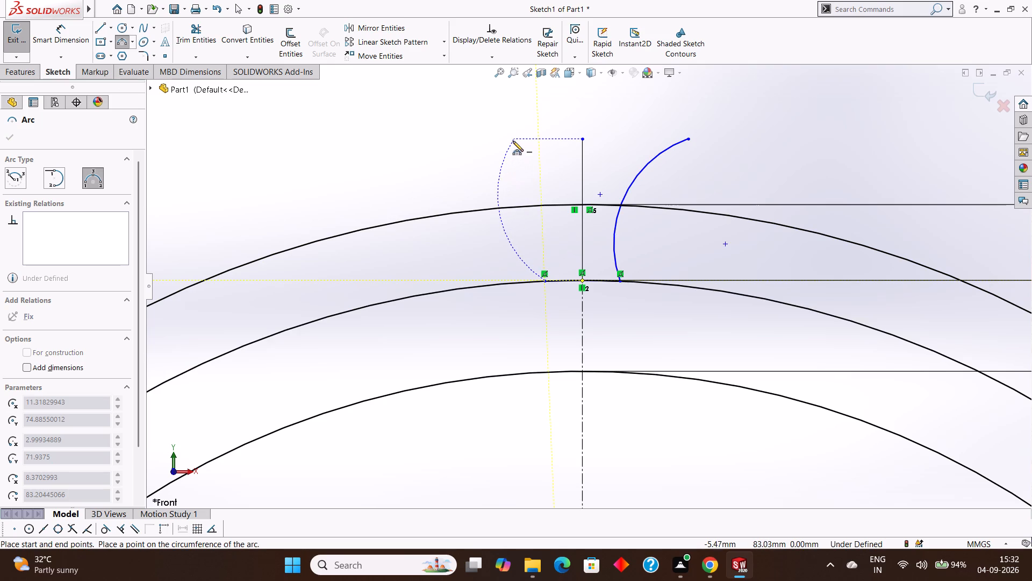
pyautogui.click(512, 140)
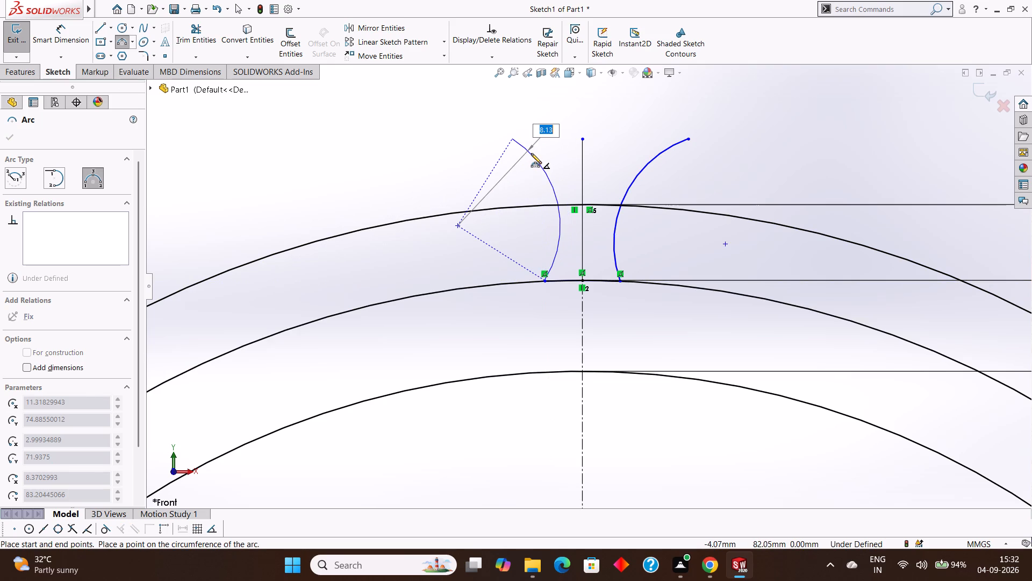
pyautogui.click(531, 153)
# Dimension the right arc's radius as 4 mm.
pyautogui.click(67, 28)
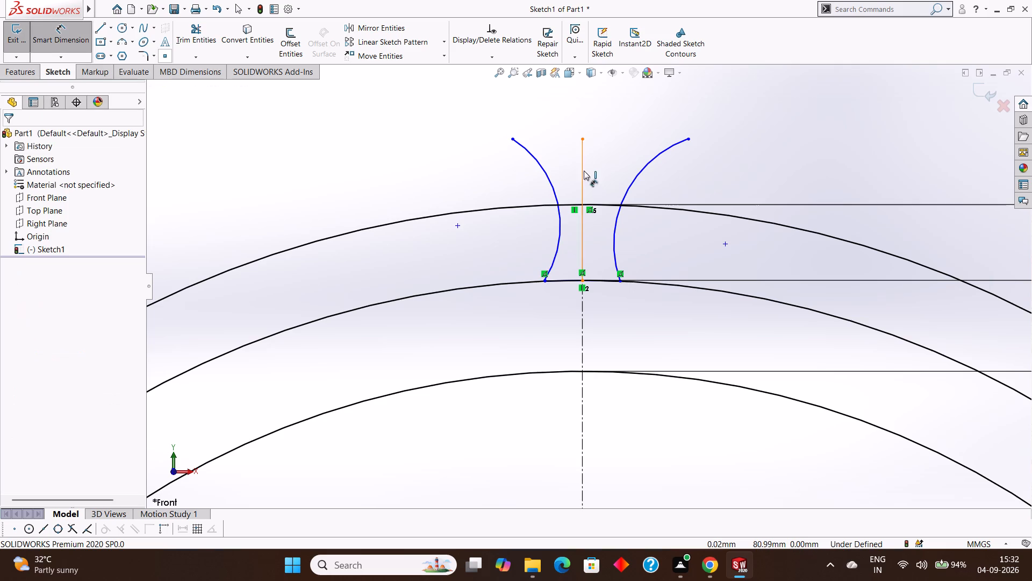
pyautogui.click(640, 174)
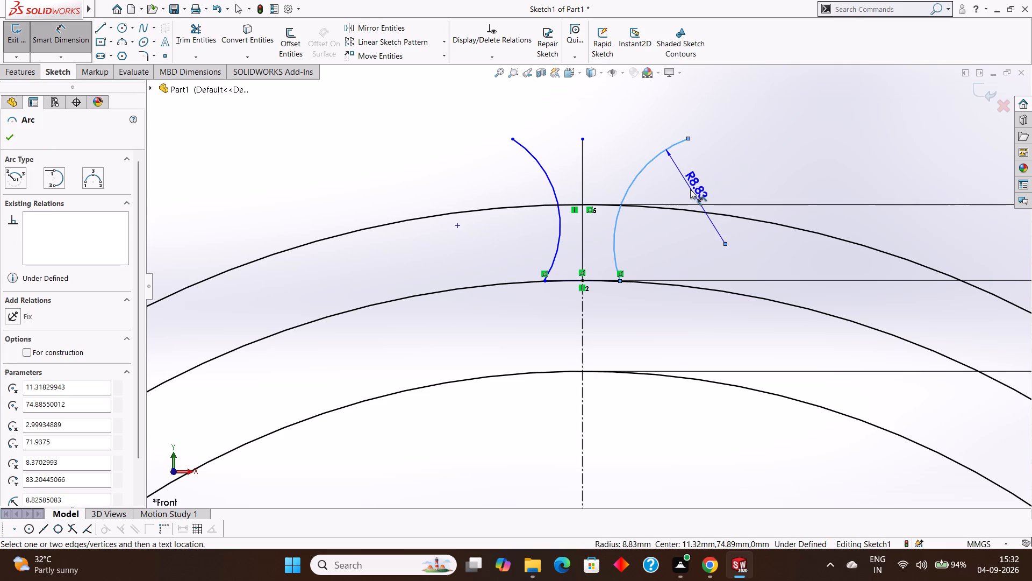
pyautogui.click(690, 189)
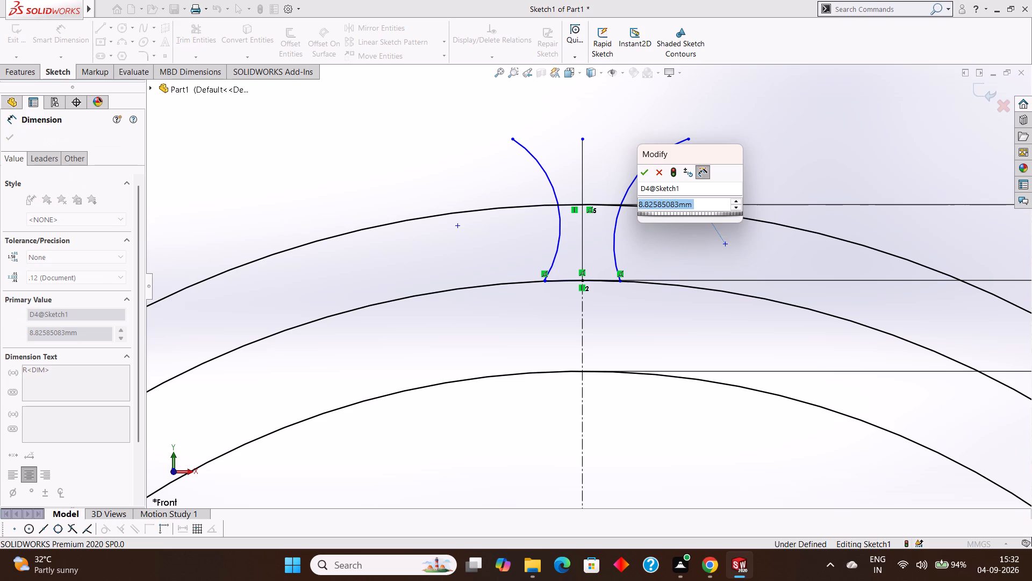
pyautogui.press('4')
pyautogui.press('Return')
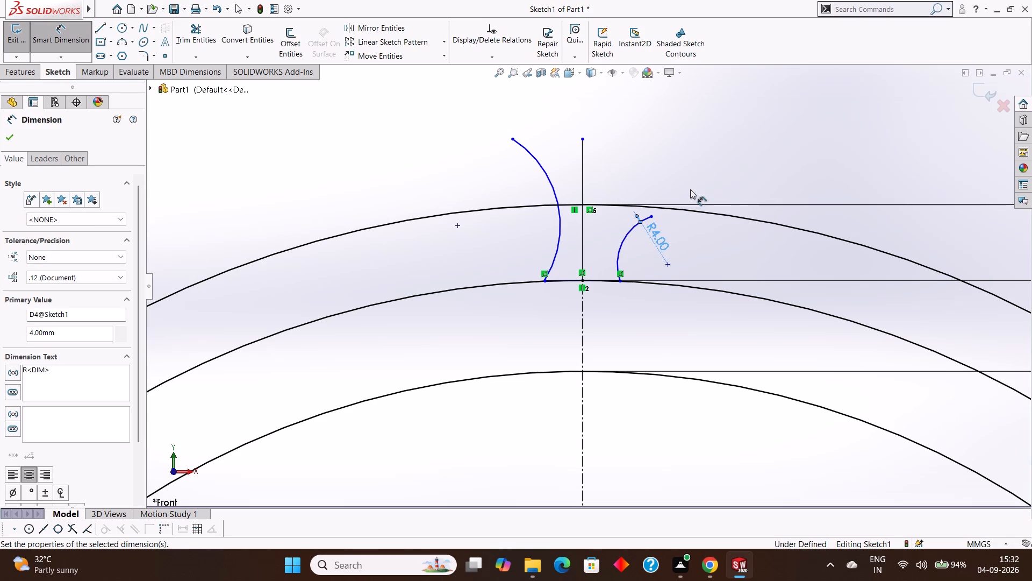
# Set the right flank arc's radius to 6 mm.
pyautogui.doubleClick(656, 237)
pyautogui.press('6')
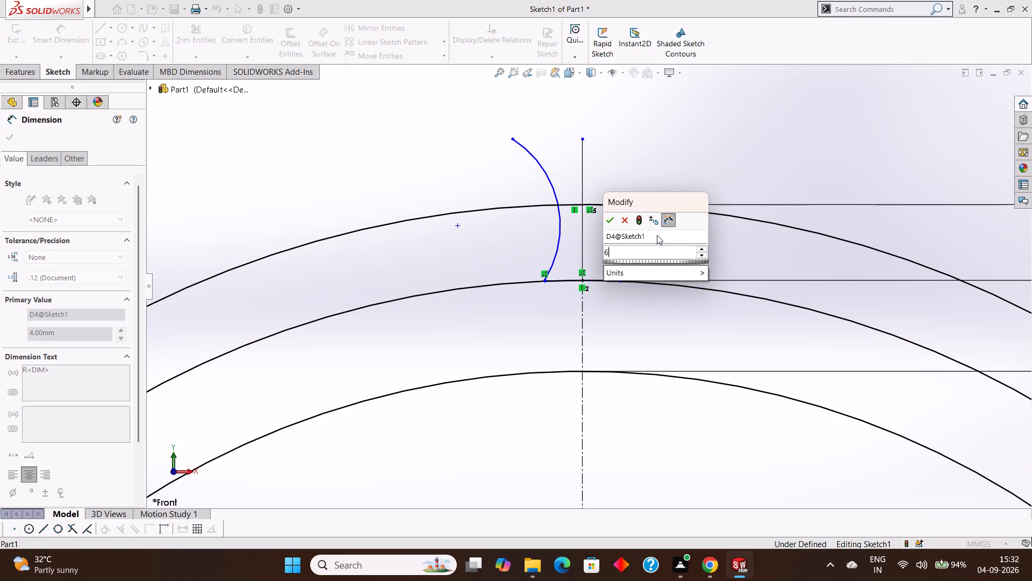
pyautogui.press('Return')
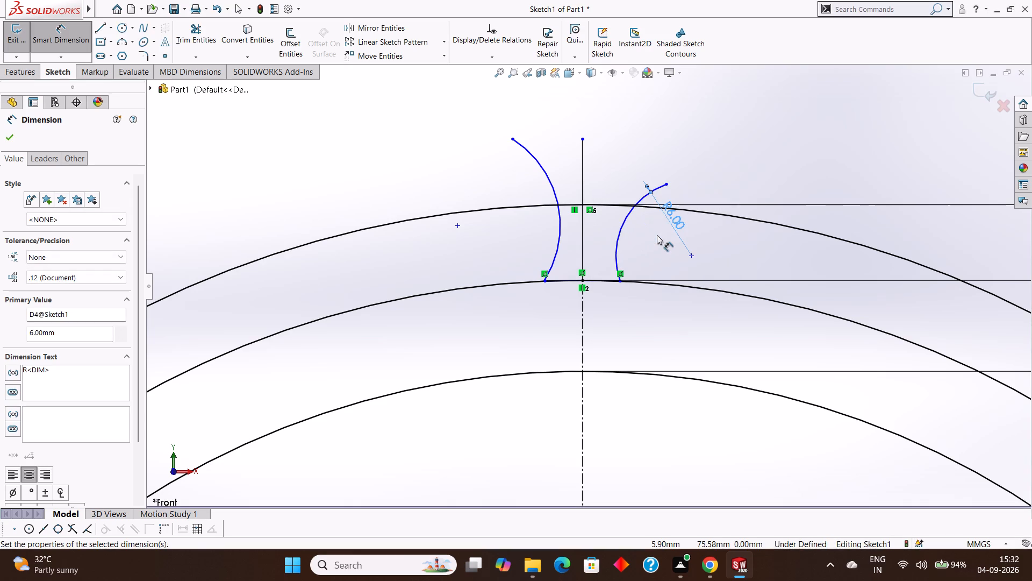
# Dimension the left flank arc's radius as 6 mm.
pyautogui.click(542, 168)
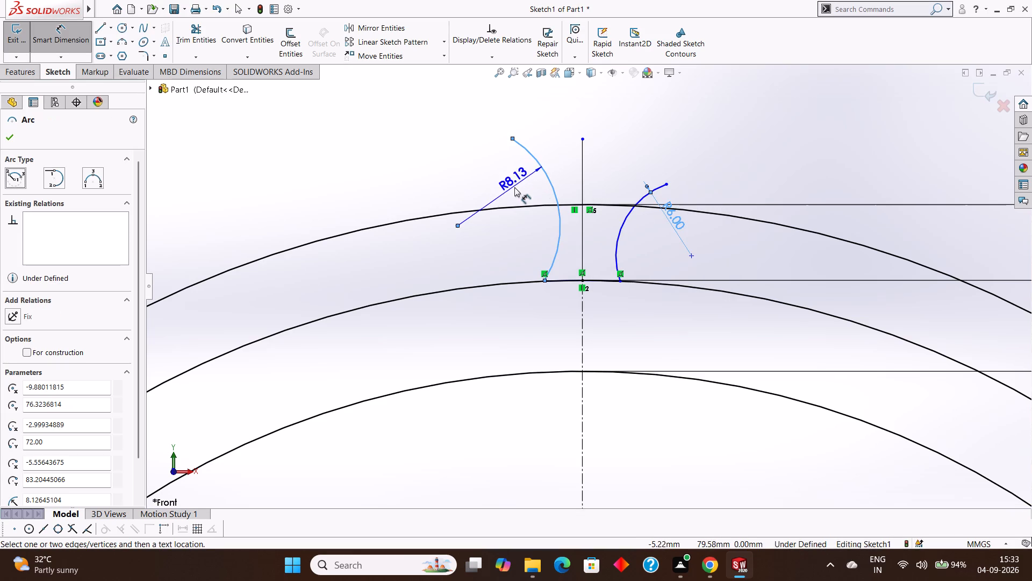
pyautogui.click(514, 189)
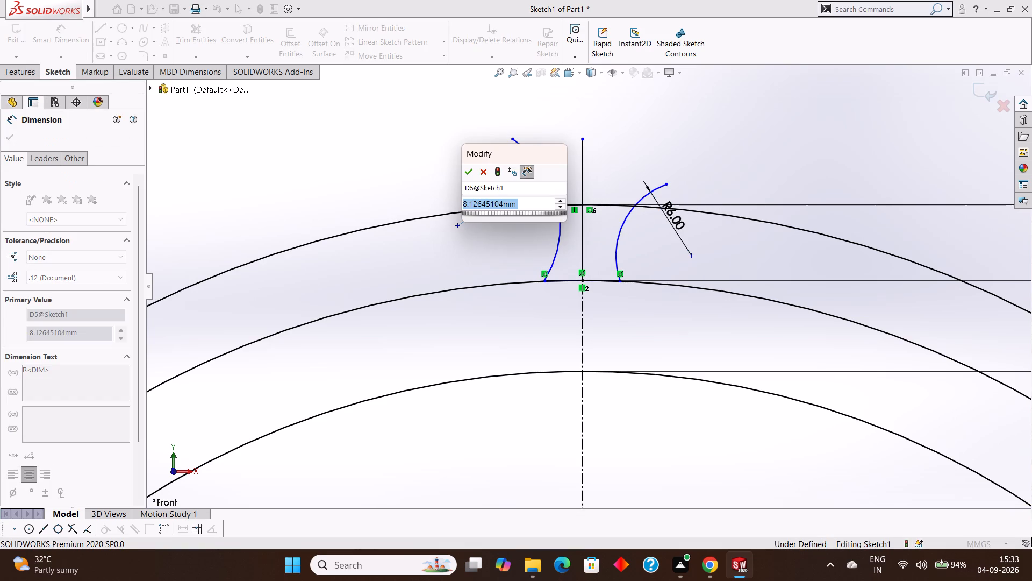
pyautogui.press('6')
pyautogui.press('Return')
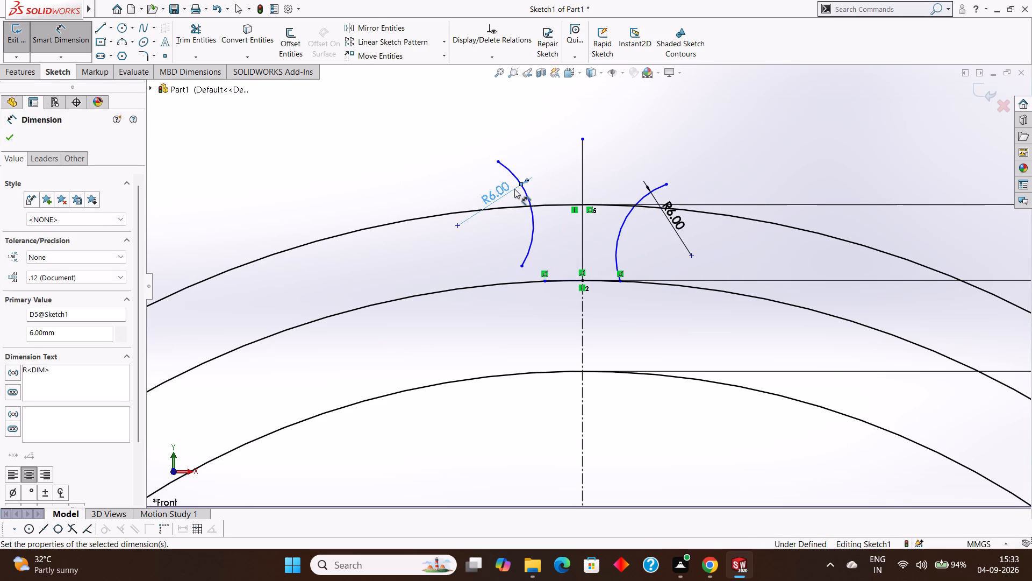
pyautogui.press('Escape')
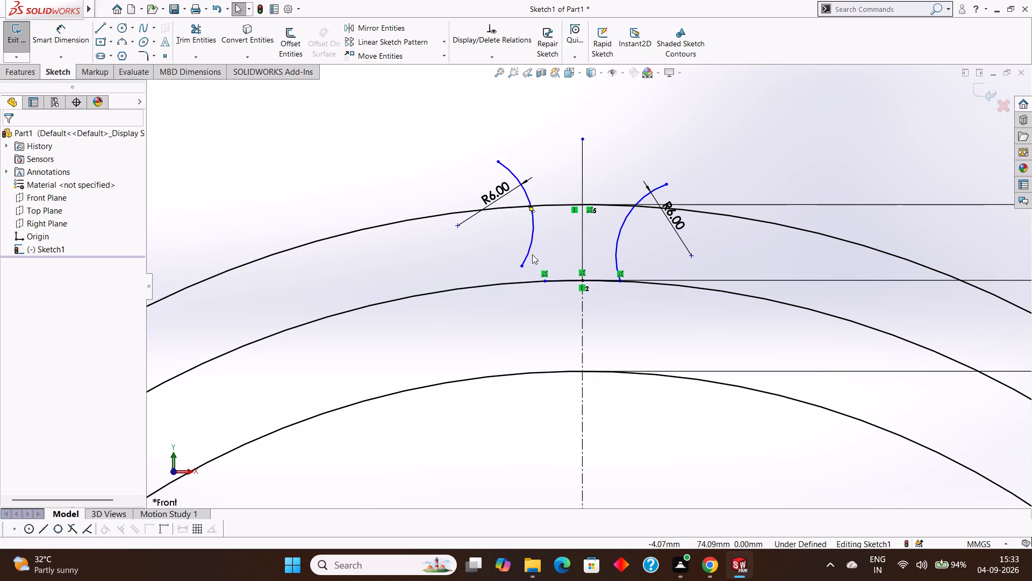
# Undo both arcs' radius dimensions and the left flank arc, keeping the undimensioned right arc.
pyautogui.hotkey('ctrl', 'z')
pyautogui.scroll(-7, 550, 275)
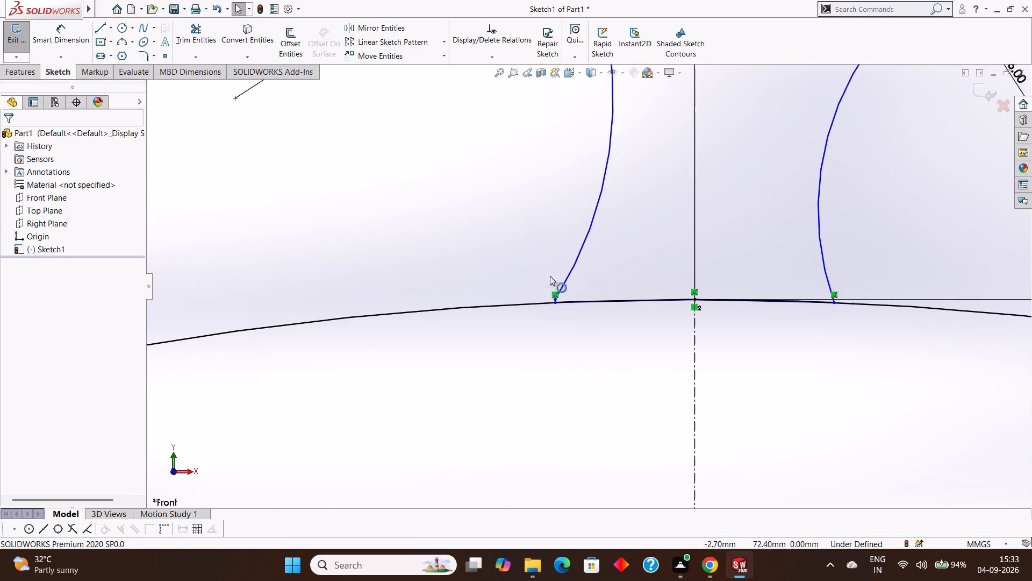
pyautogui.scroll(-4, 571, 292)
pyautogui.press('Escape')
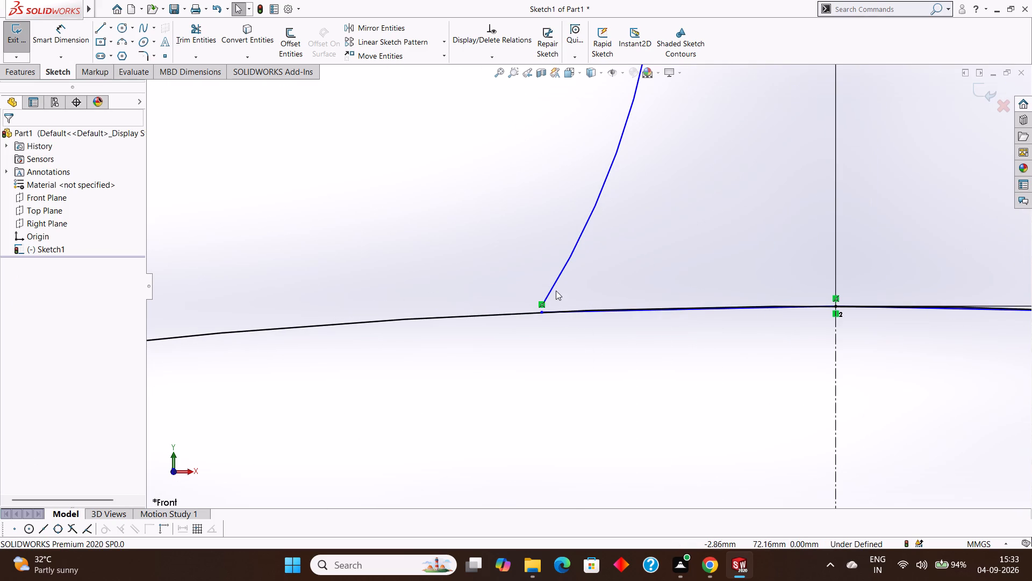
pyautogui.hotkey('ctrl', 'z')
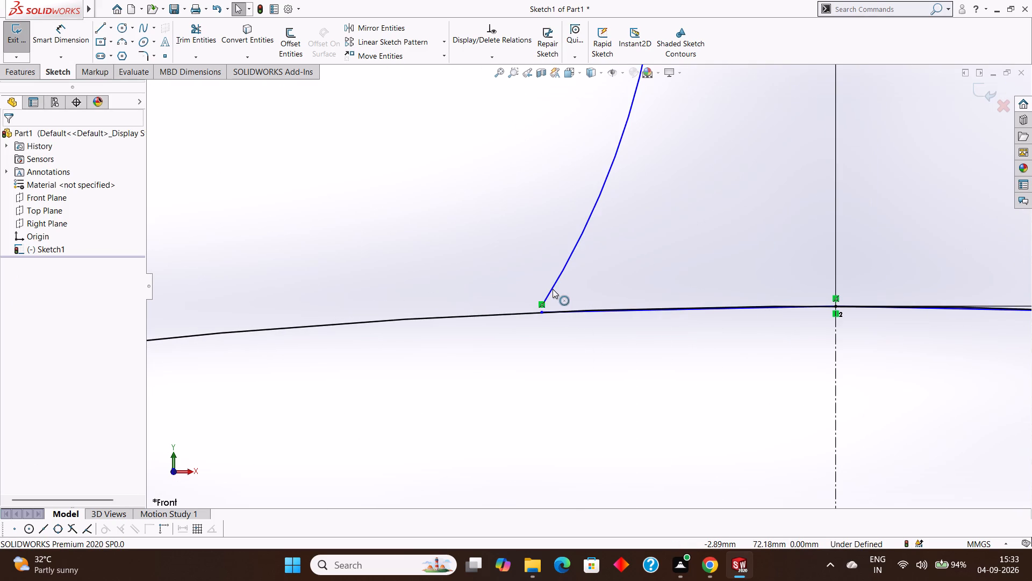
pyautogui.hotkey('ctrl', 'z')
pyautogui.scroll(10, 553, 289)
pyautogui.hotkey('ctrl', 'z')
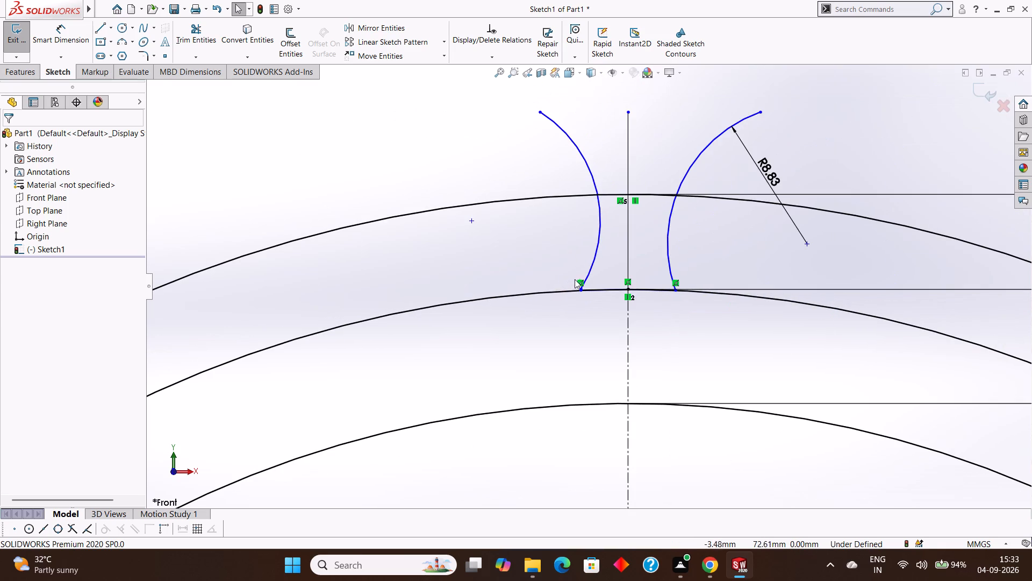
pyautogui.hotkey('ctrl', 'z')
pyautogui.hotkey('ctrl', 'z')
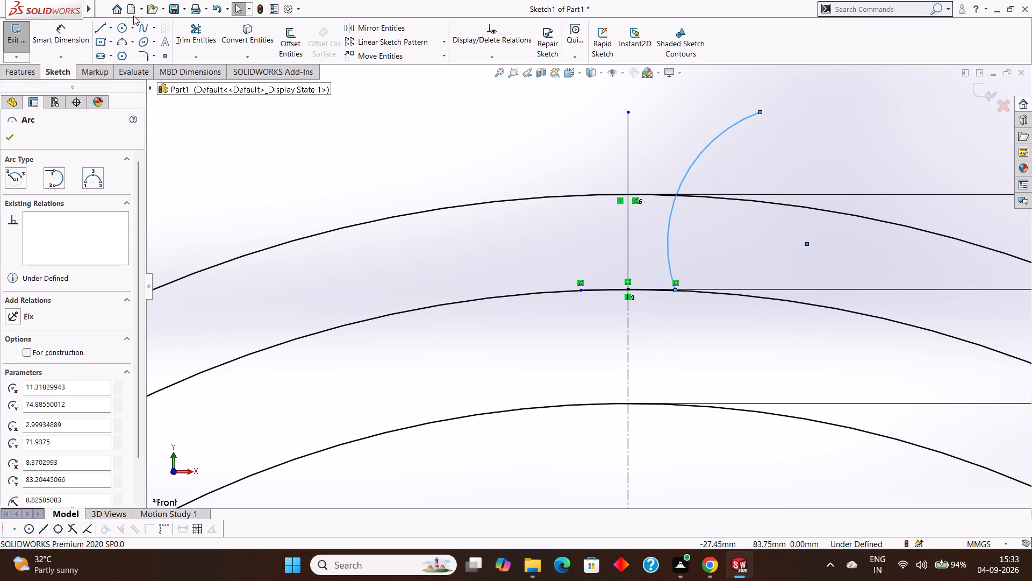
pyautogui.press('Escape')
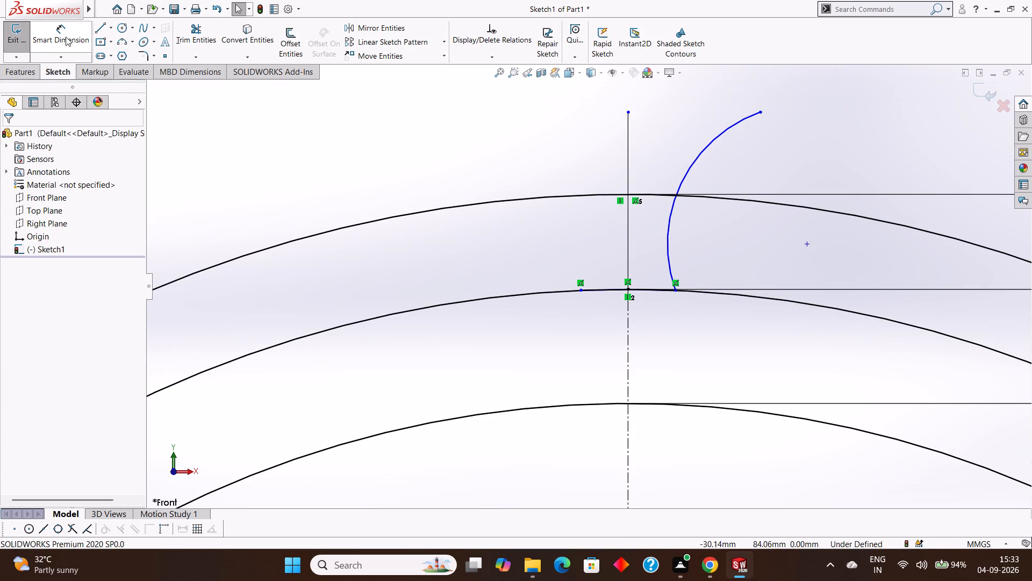
# Dimension the right flank arc's radius as 6 mm.
pyautogui.click(66, 37)
pyautogui.click(698, 159)
pyautogui.click(759, 167)
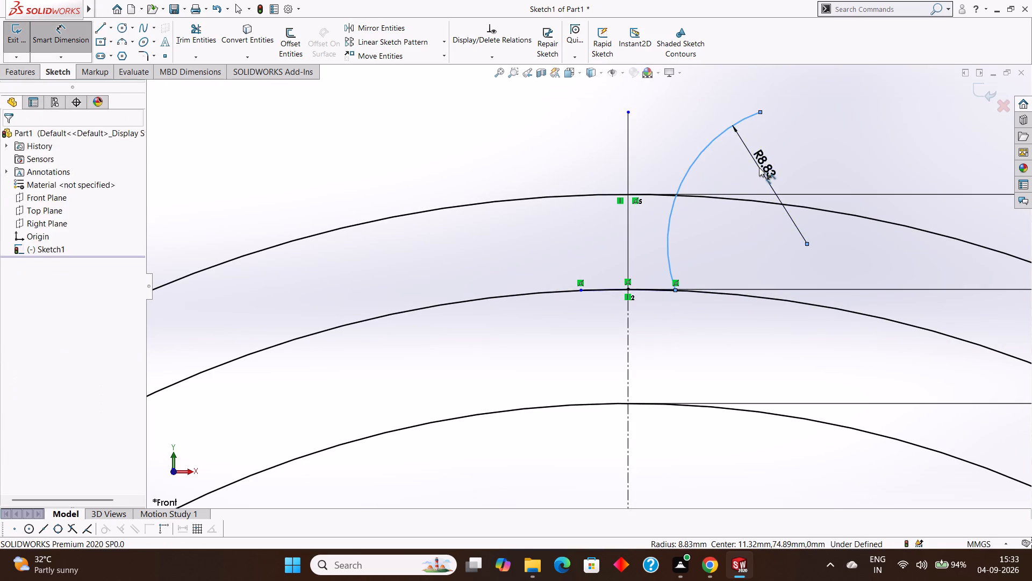
pyautogui.press('6')
pyautogui.press('Return')
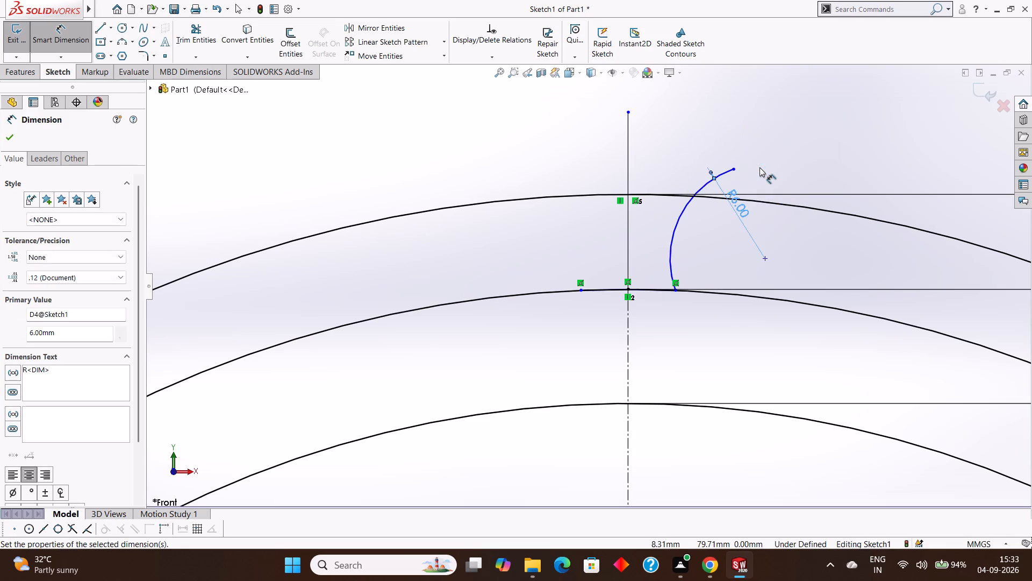
pyautogui.click(12, 133)
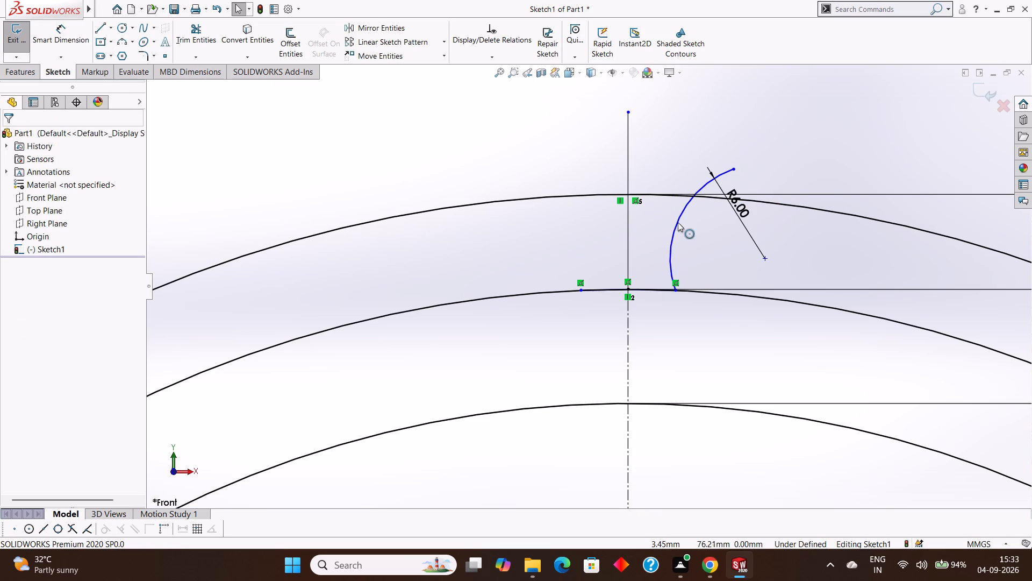
pyautogui.click(322, 107)
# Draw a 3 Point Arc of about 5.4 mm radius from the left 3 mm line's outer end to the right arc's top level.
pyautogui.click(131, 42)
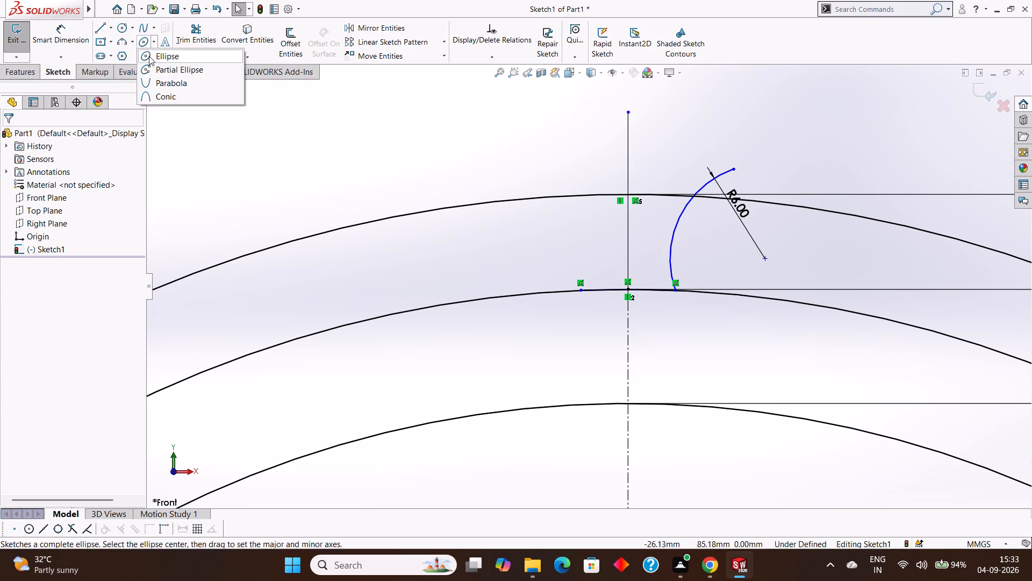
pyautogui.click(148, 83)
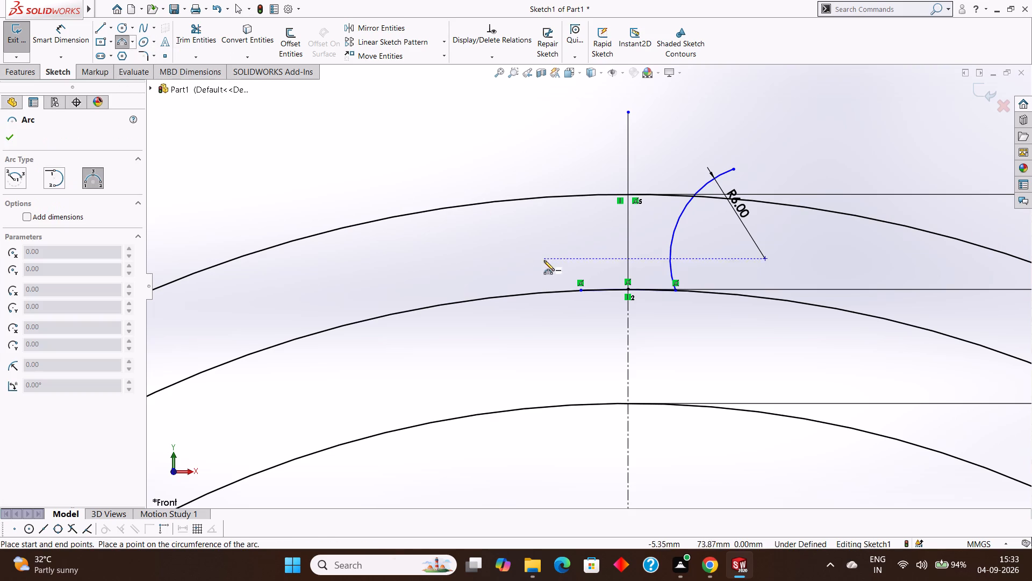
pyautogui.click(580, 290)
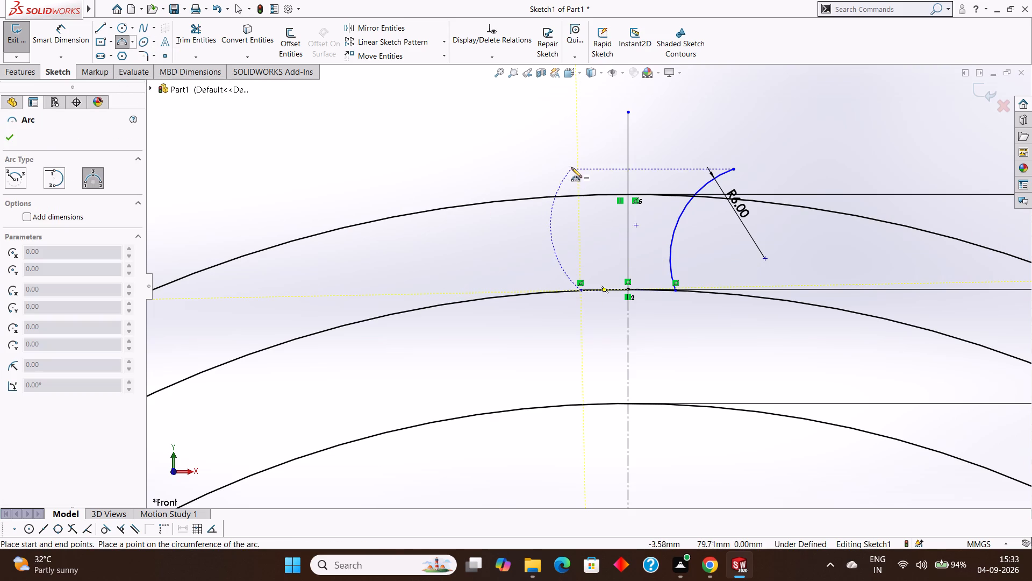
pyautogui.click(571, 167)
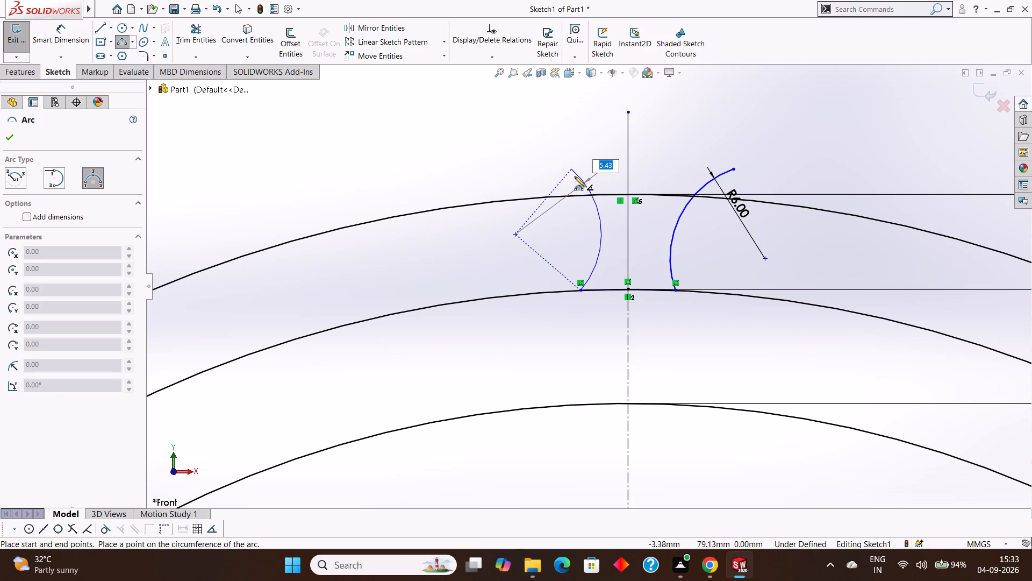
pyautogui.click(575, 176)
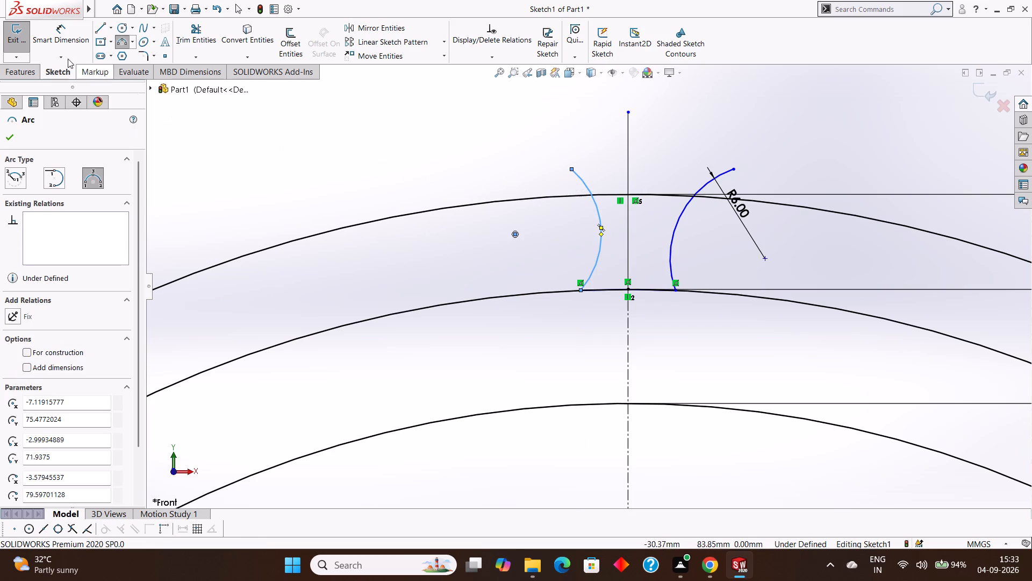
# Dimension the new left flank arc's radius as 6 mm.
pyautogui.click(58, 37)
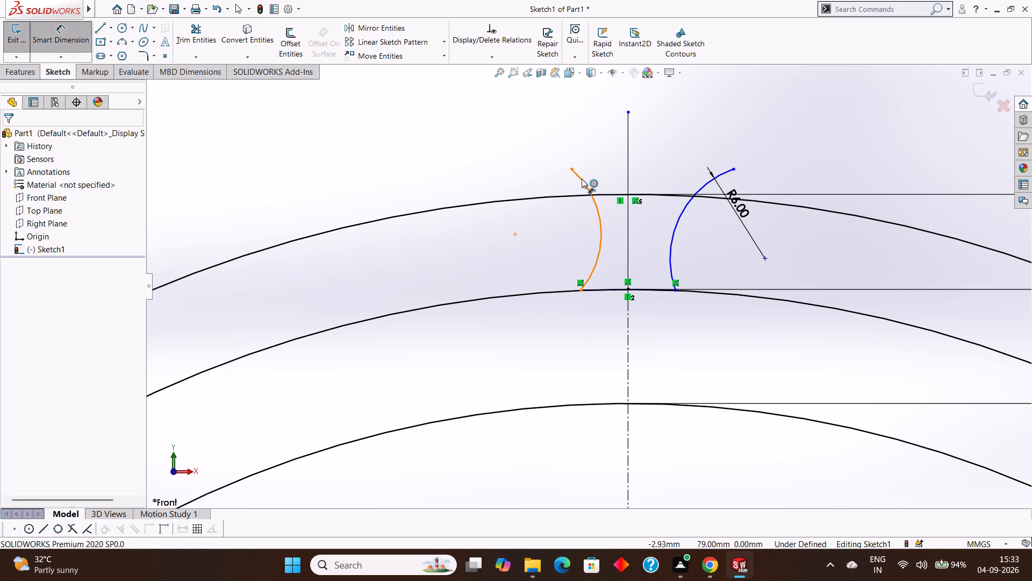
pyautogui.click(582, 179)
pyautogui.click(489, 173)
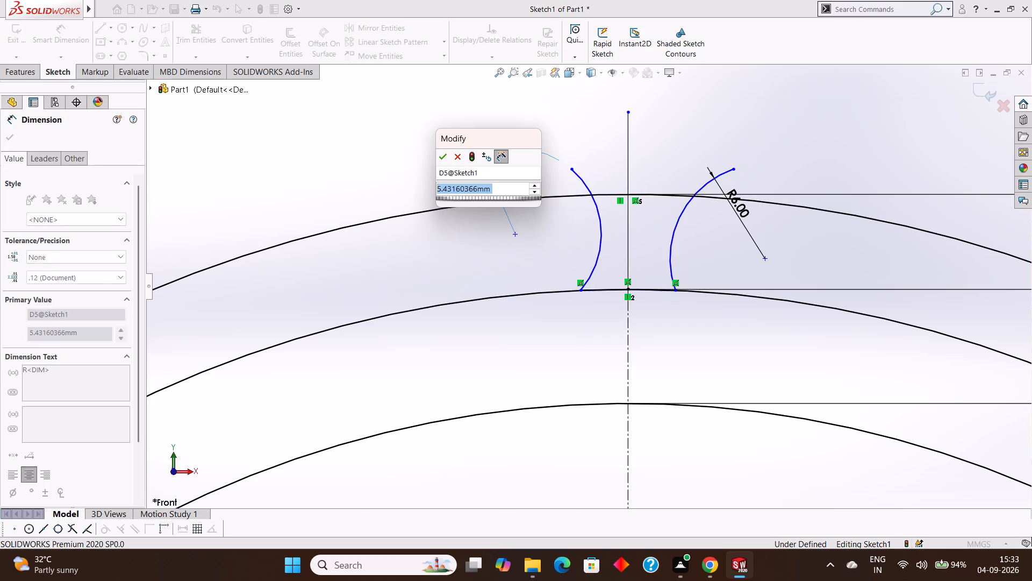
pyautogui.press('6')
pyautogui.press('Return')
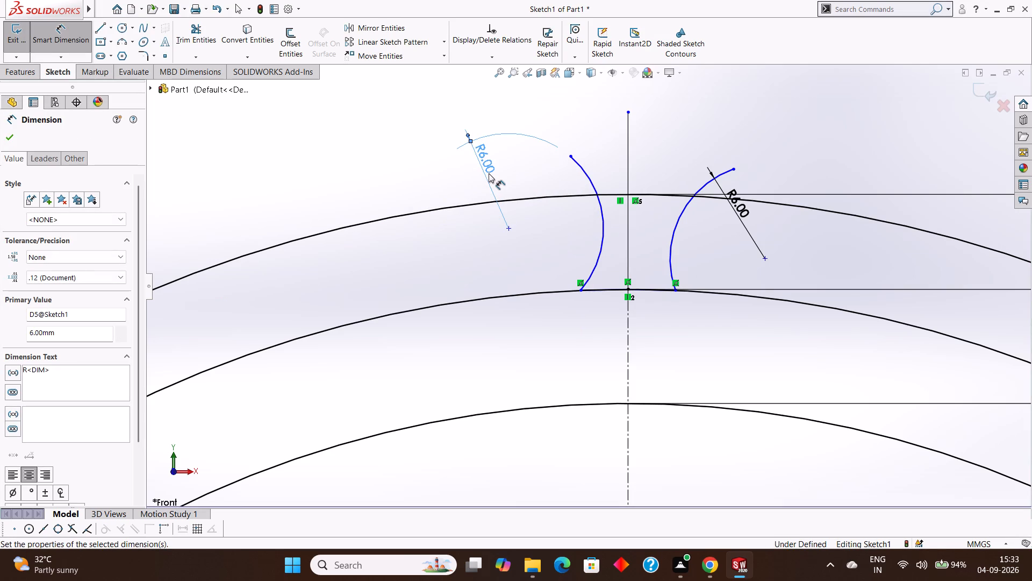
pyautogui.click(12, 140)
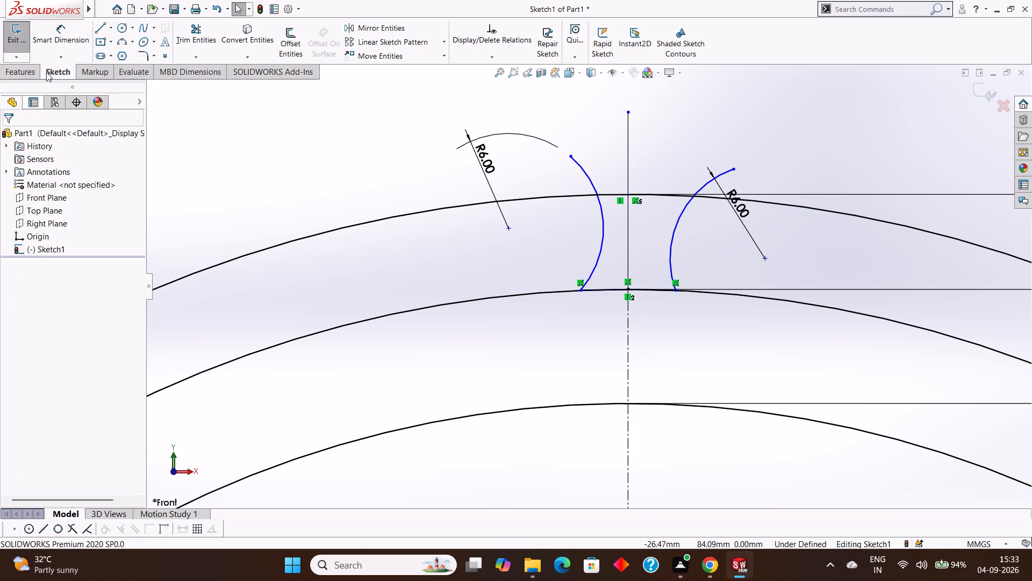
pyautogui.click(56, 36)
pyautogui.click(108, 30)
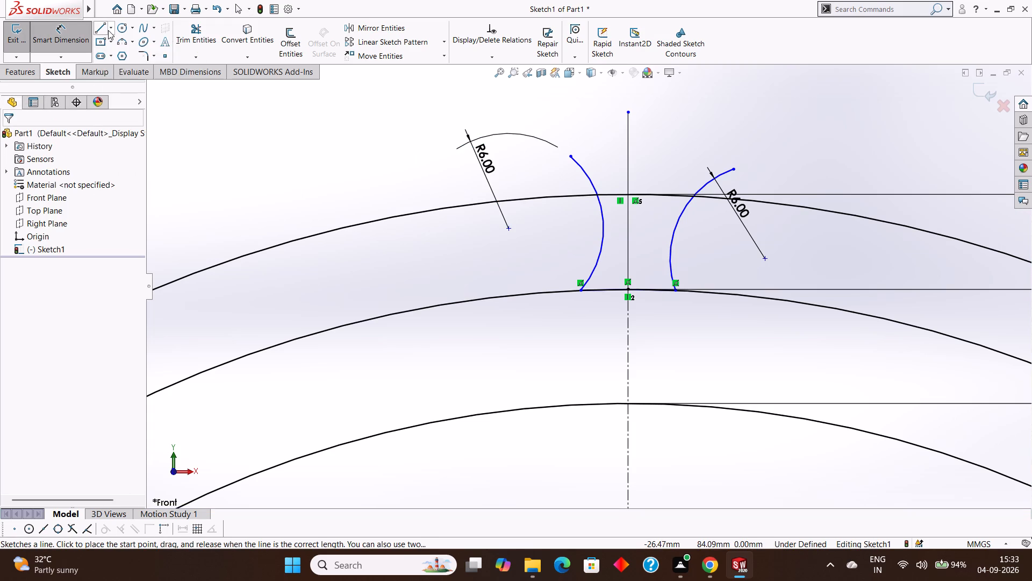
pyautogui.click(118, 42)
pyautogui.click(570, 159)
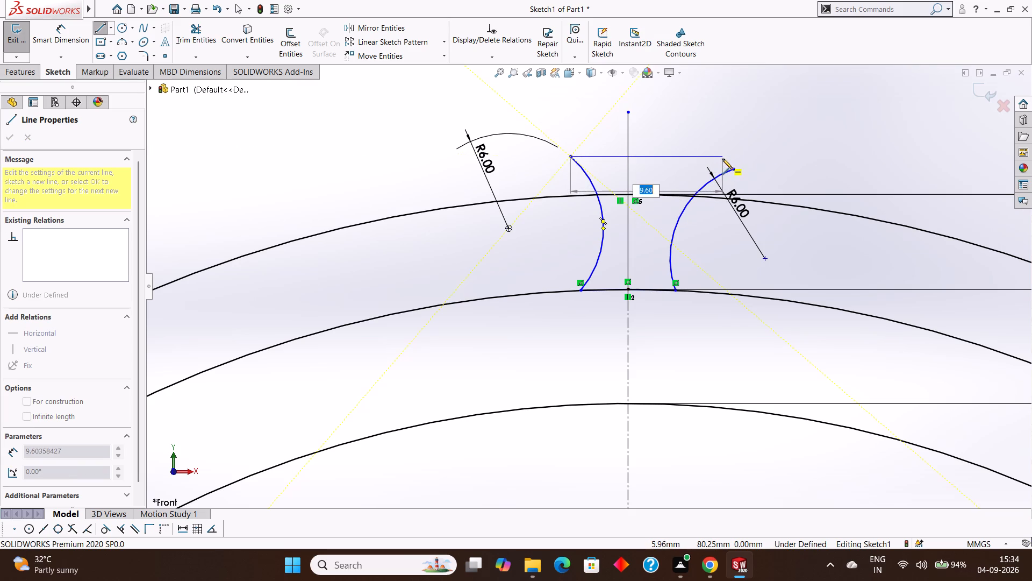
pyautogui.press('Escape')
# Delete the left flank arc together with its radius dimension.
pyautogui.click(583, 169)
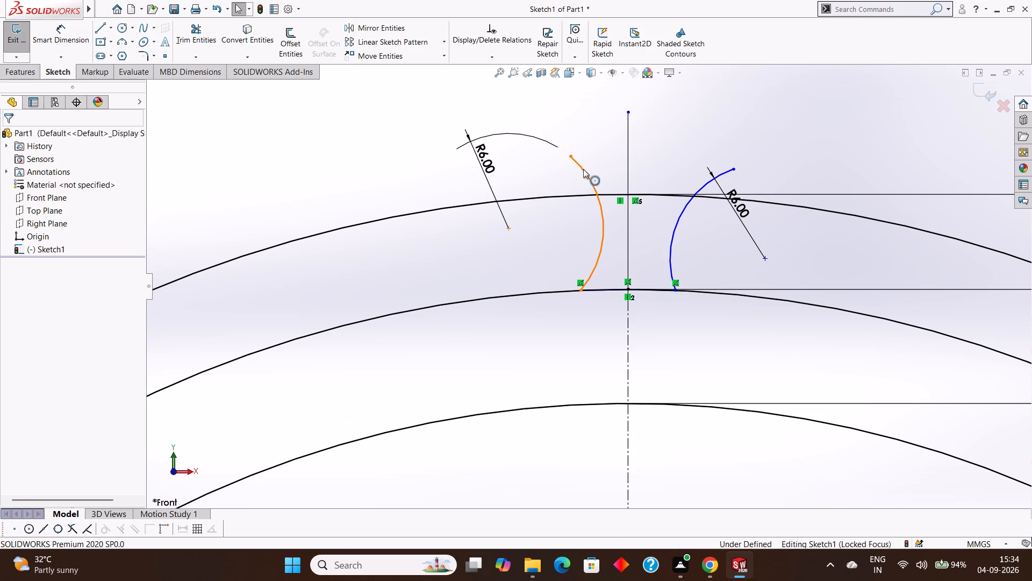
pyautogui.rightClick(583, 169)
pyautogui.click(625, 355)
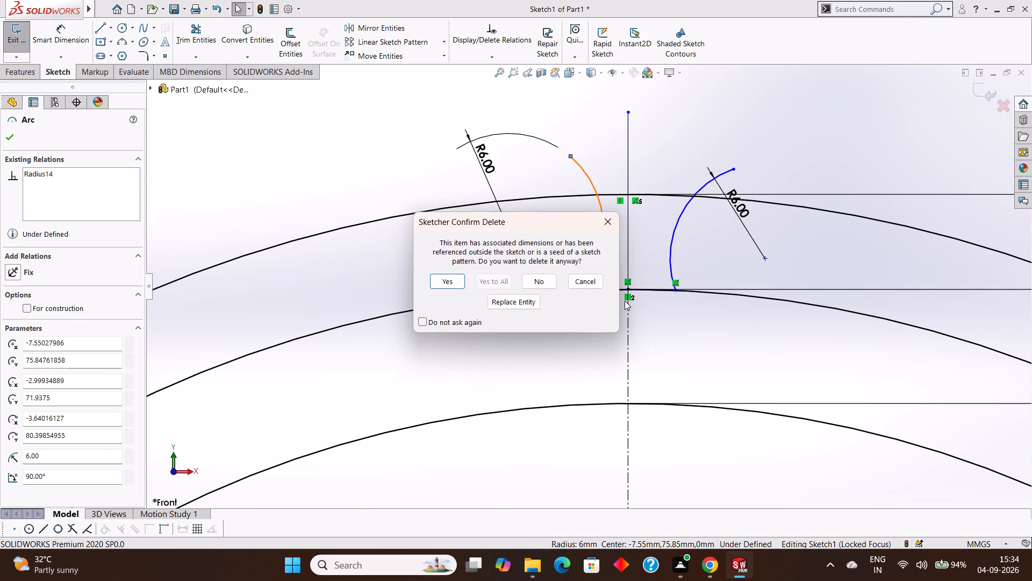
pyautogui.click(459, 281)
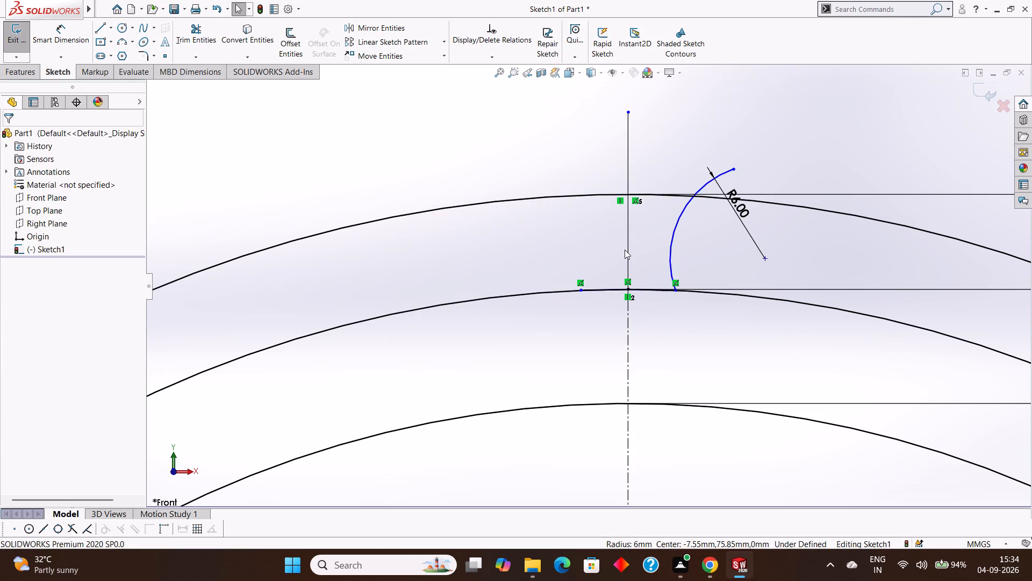
# Draw a vertical centerline about 8.7 mm long, ending at the left 3 mm line's outer end on the 144 mm circle.
pyautogui.click(110, 25)
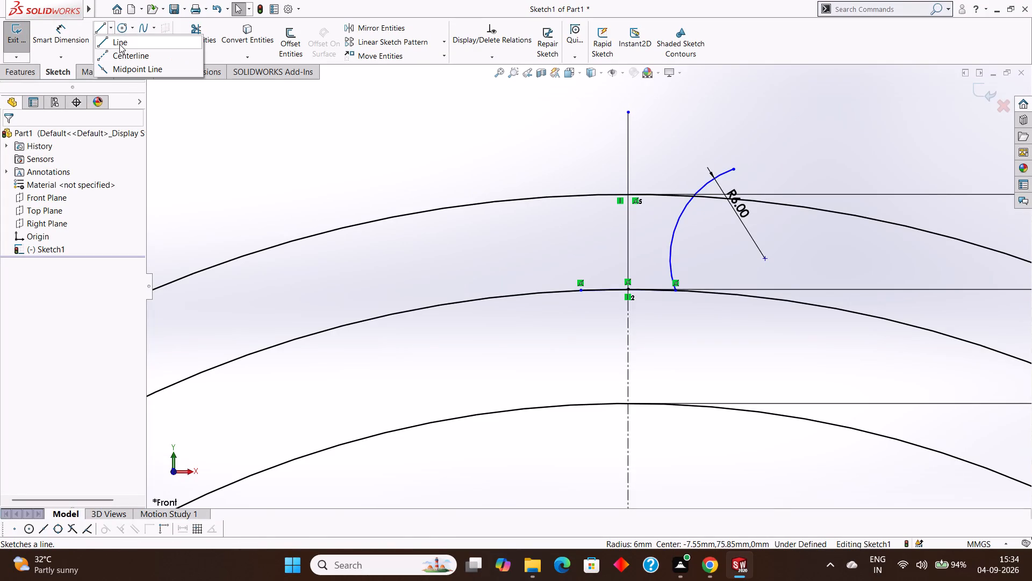
pyautogui.click(123, 52)
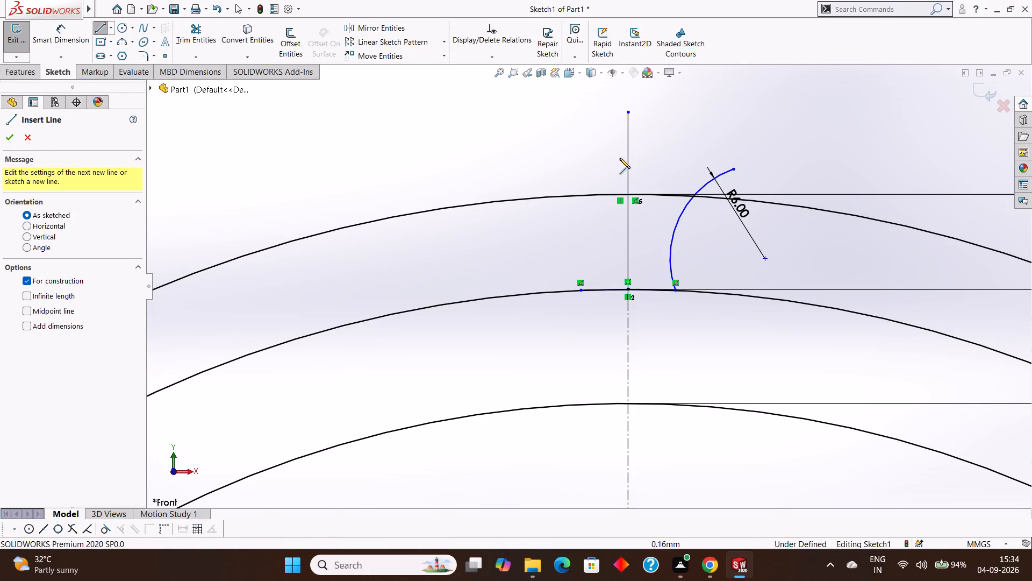
pyautogui.click(582, 151)
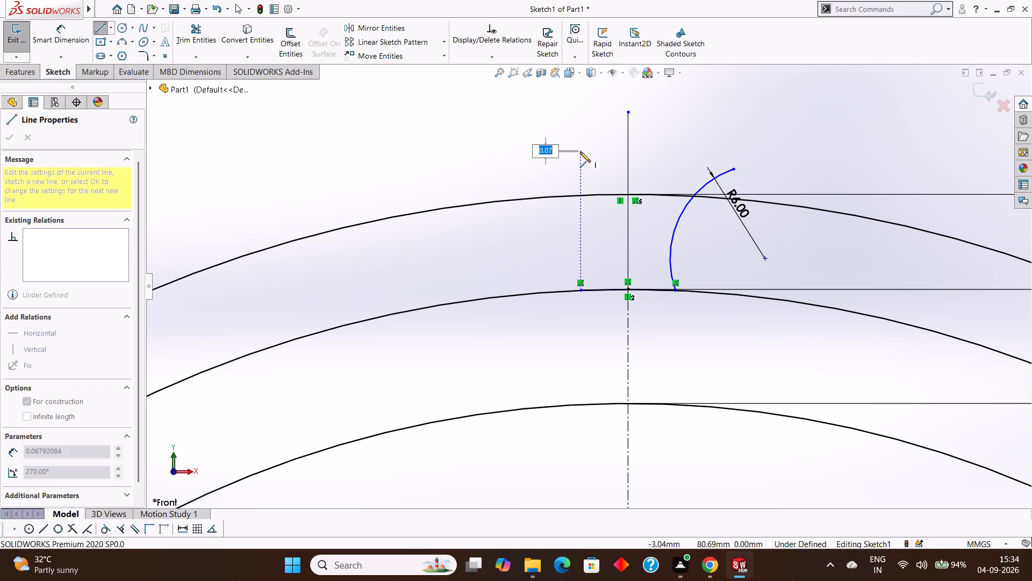
pyautogui.click(580, 152)
pyautogui.click(579, 286)
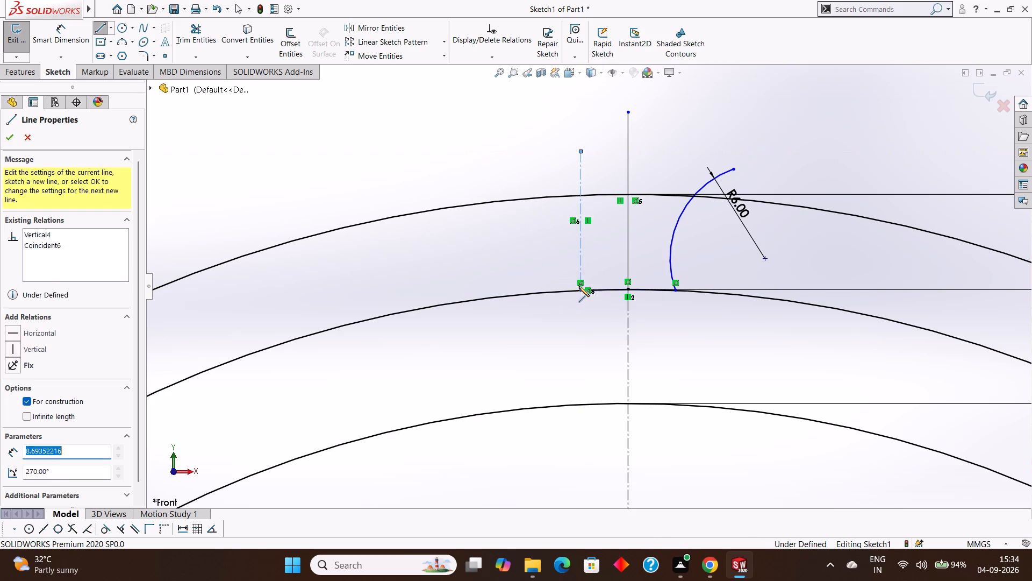
pyautogui.rightClick(558, 241)
pyautogui.click(579, 249)
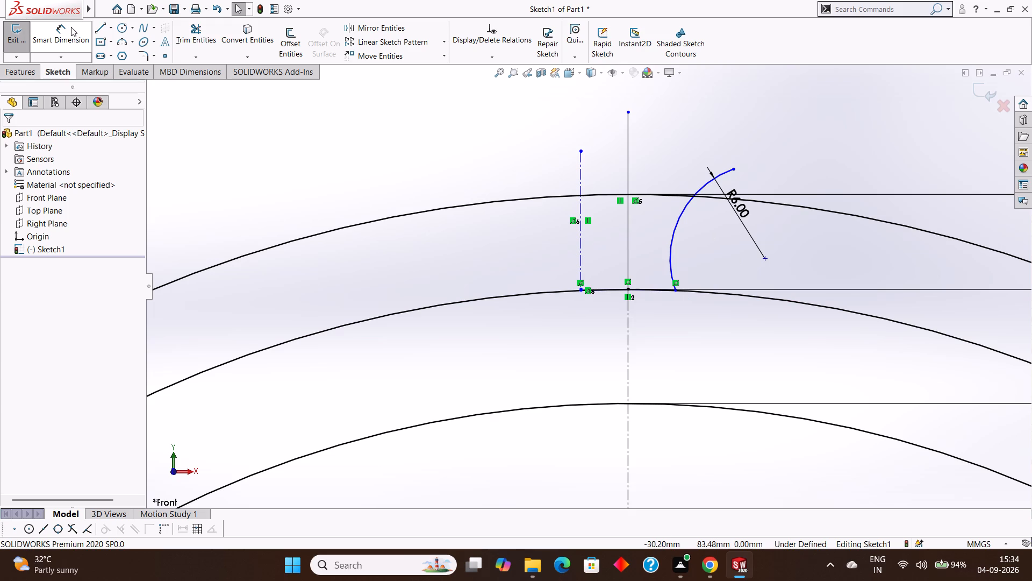
# Delete the vertical centerline above the left 3 mm line's outer end.
pyautogui.rightClick(582, 170)
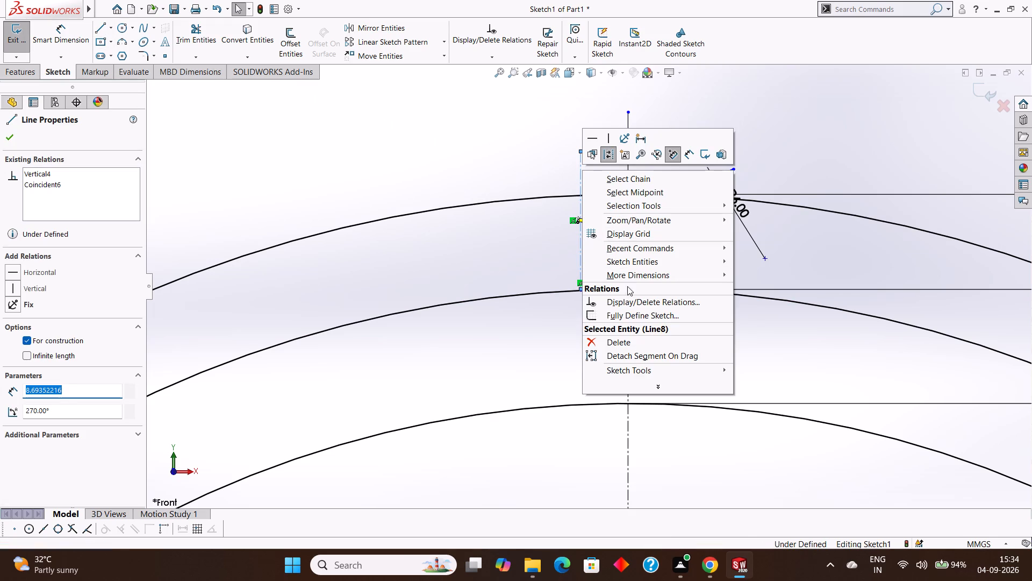
pyautogui.click(638, 342)
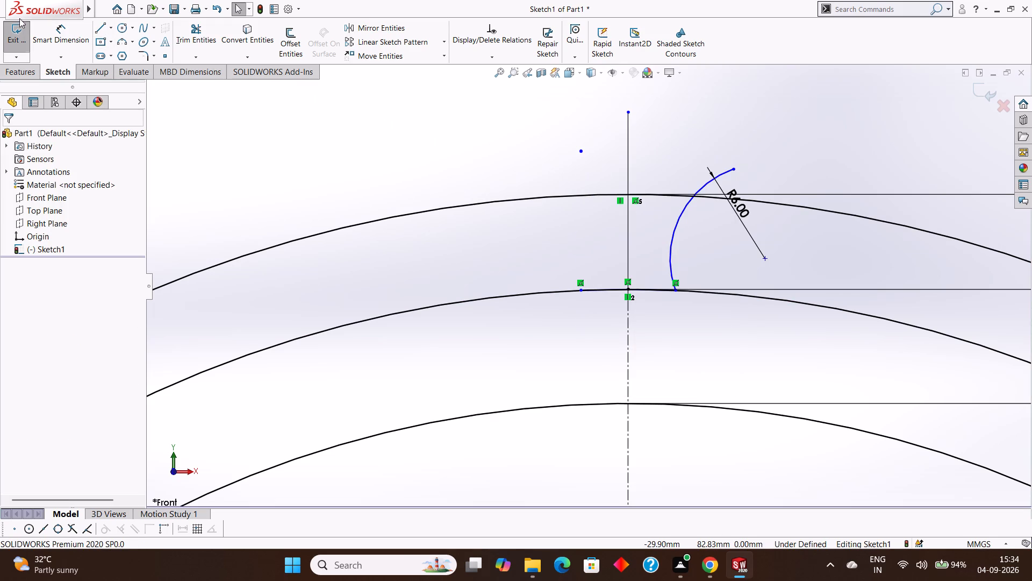
# Draw a solid vertical line about 8.8 mm long upward from the left 3 mm line's outer end on the 144 mm circle.
pyautogui.click(113, 30)
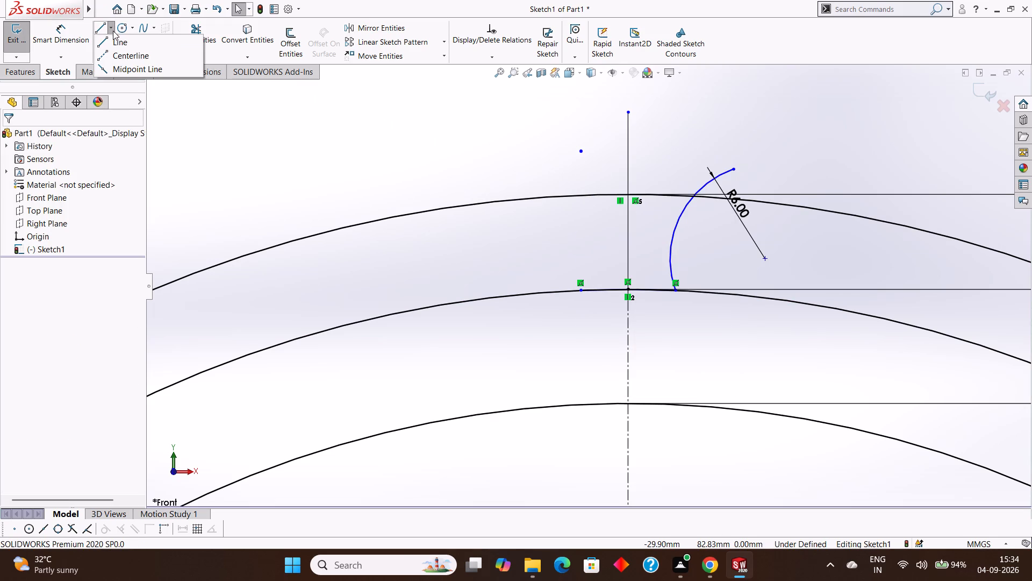
pyautogui.click(122, 44)
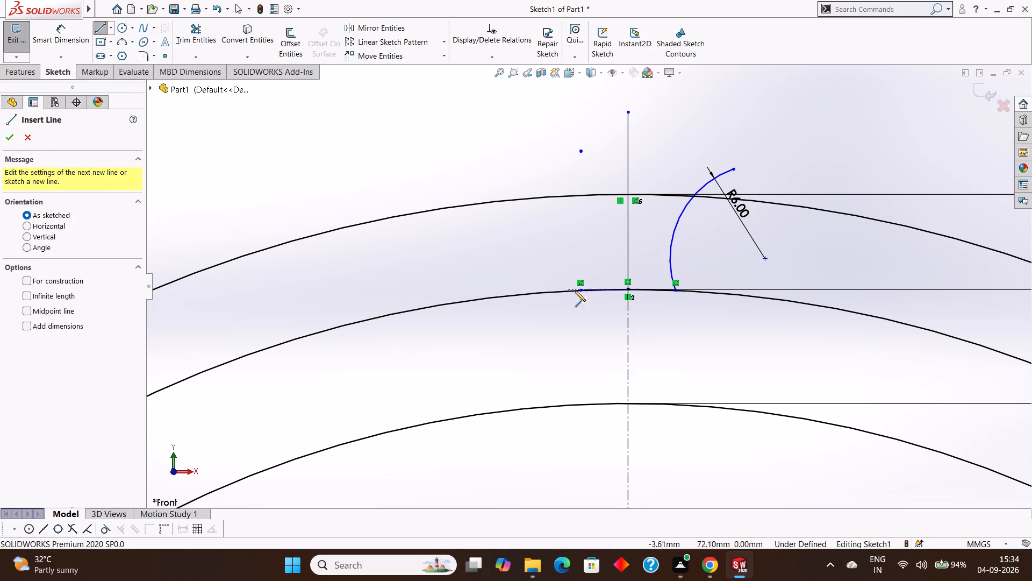
pyautogui.click(580, 291)
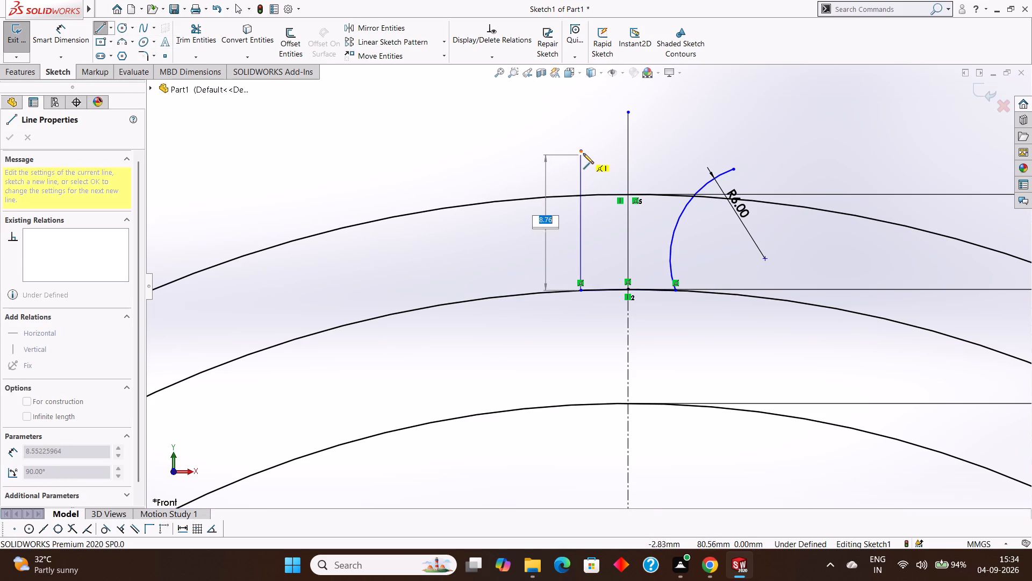
pyautogui.click(582, 152)
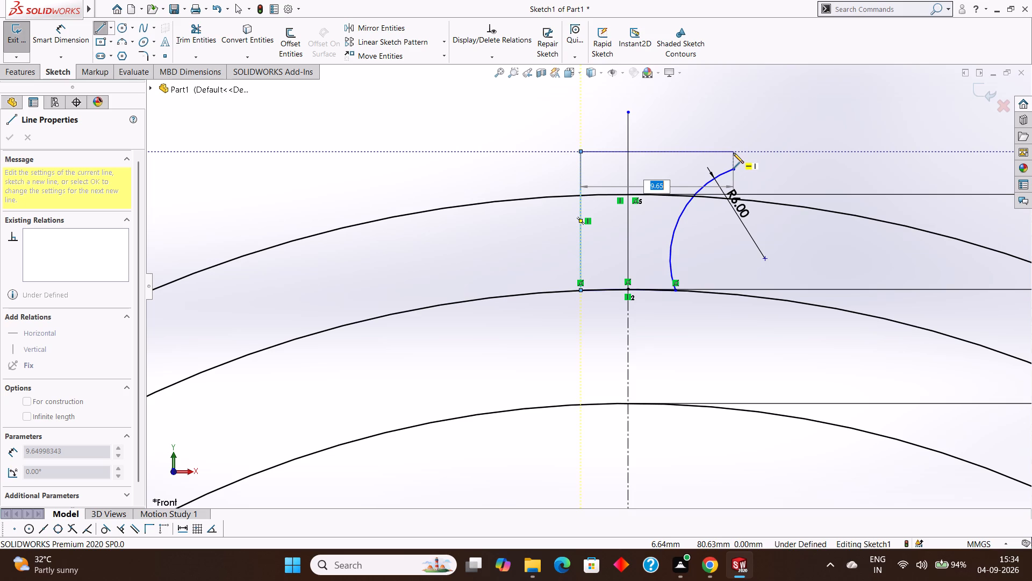
pyautogui.press('Escape')
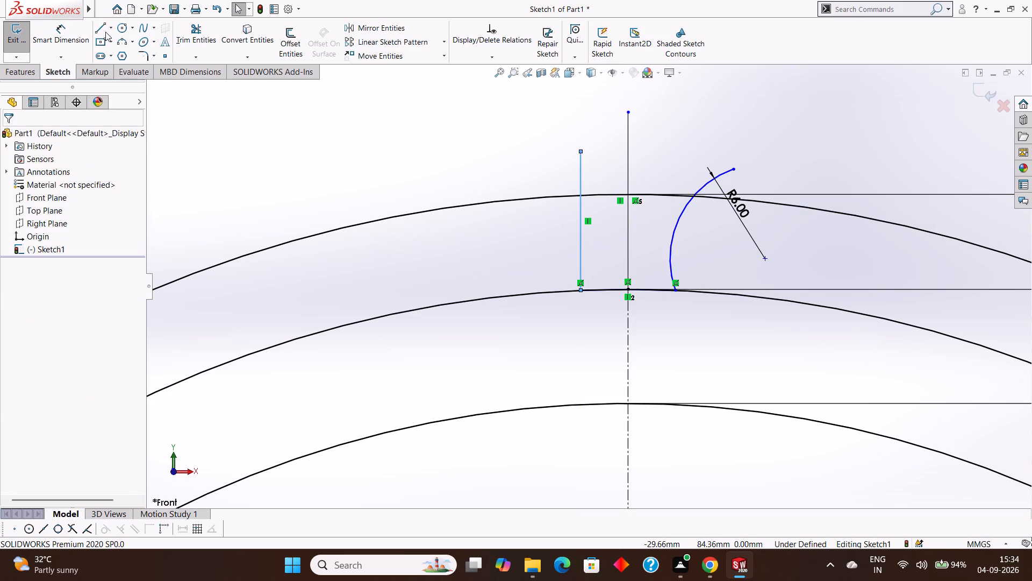
# Draw a matching vertical line about 8.8 mm long upward from the right 3 mm line's outer end, level with the left one.
pyautogui.click(111, 29)
pyautogui.click(120, 44)
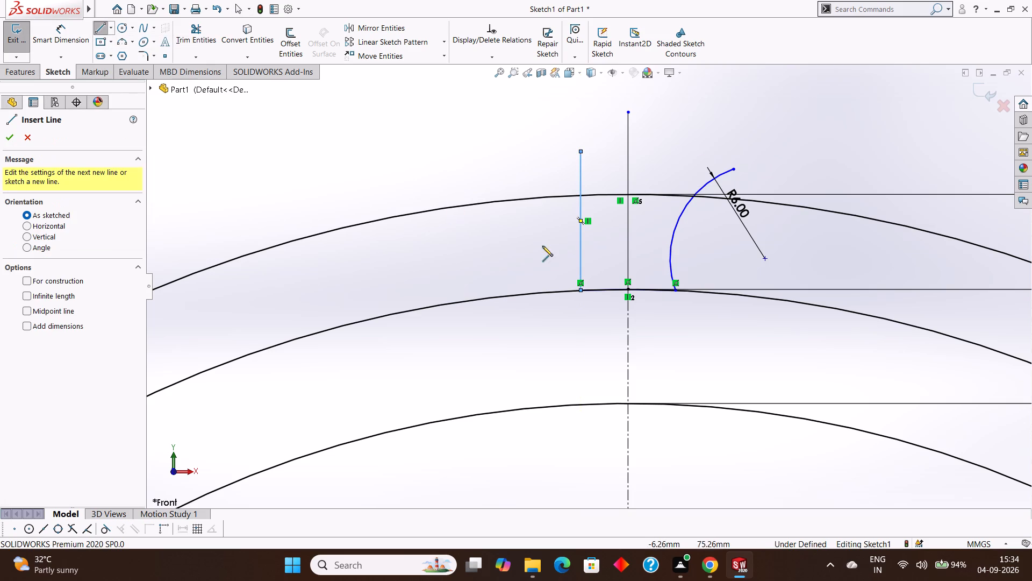
pyautogui.click(673, 288)
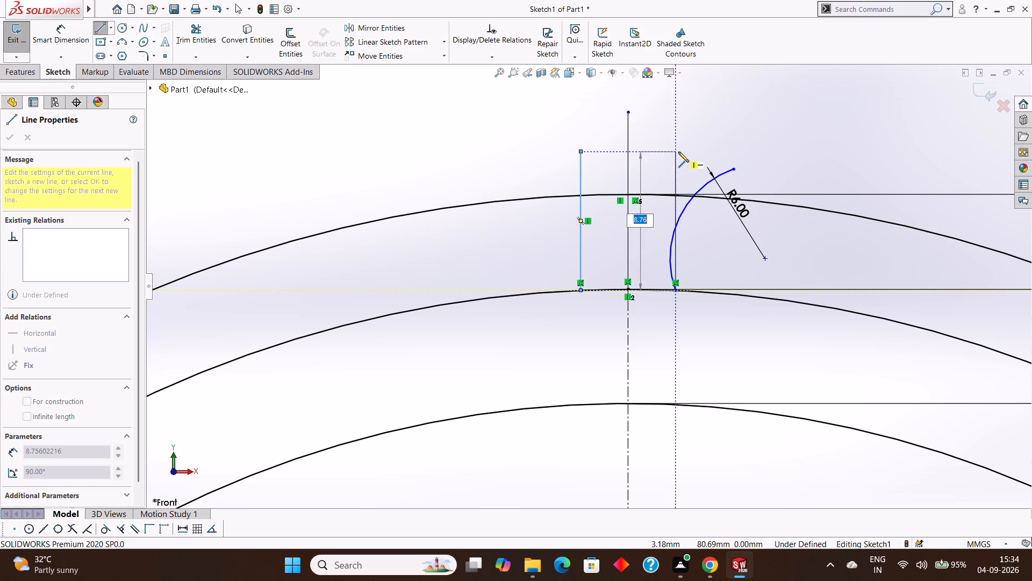
pyautogui.click(678, 152)
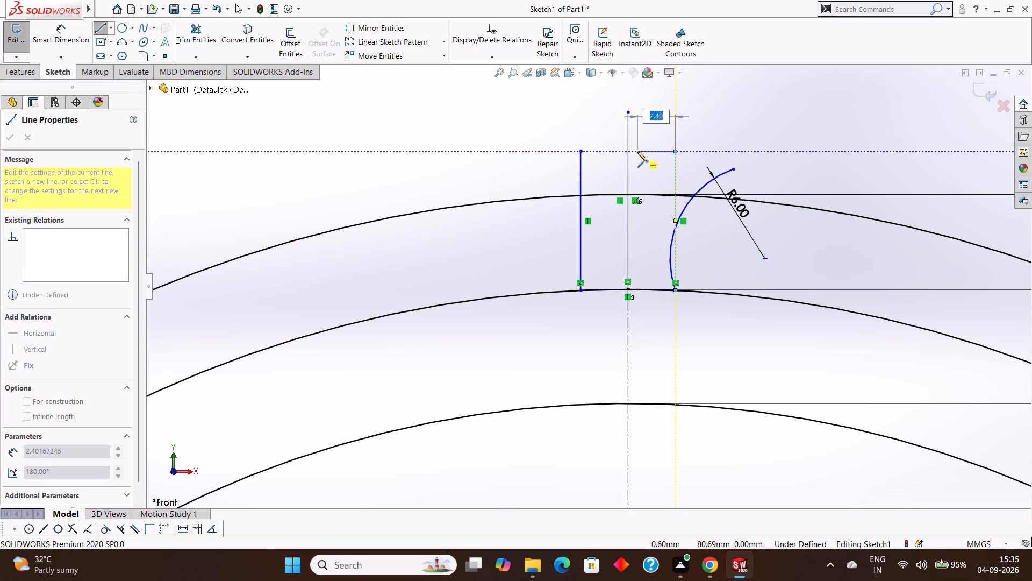
pyautogui.press('Escape')
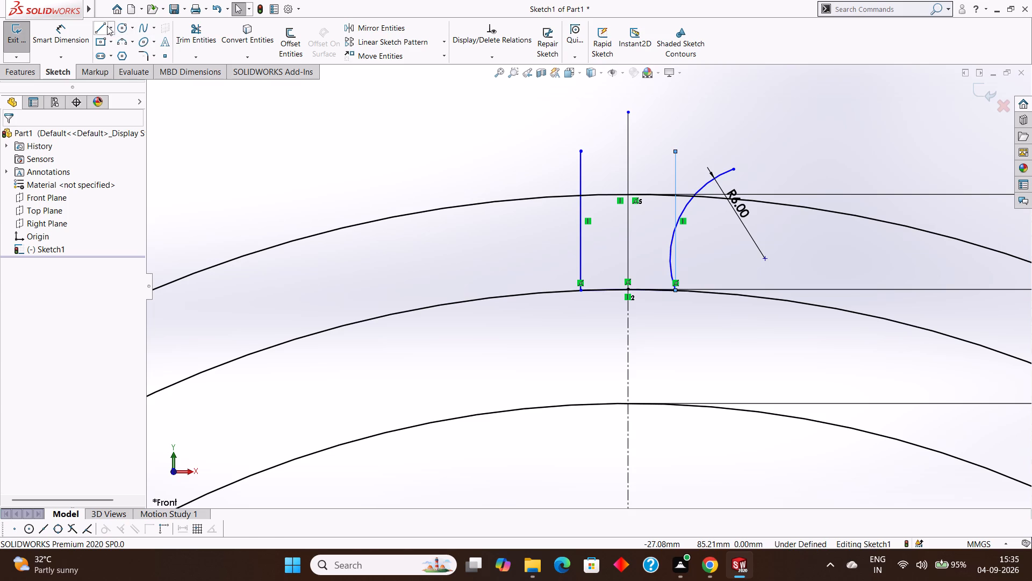
# Draw an inward-bulging 3 Point Arc of about 3.2 mm radius from the left vertical line's lower end to its crossing with the outer circle.
pyautogui.click(109, 30)
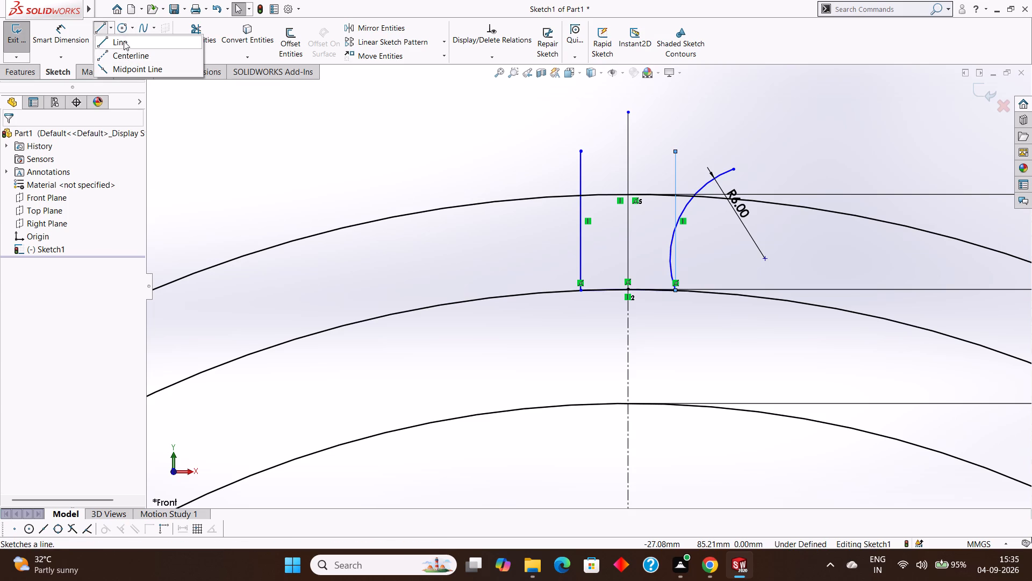
pyautogui.press('Escape')
pyautogui.click(126, 40)
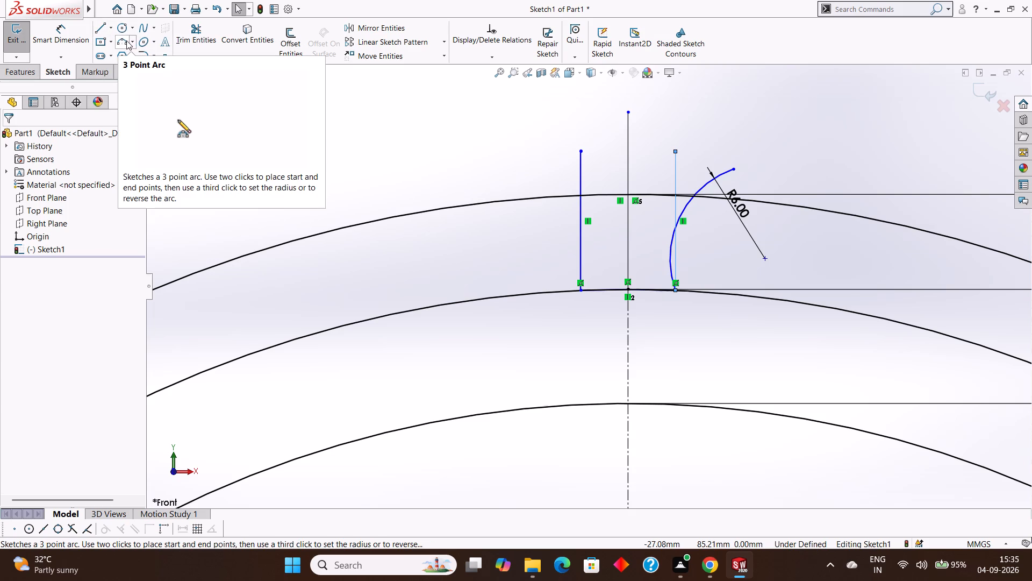
pyautogui.click(580, 288)
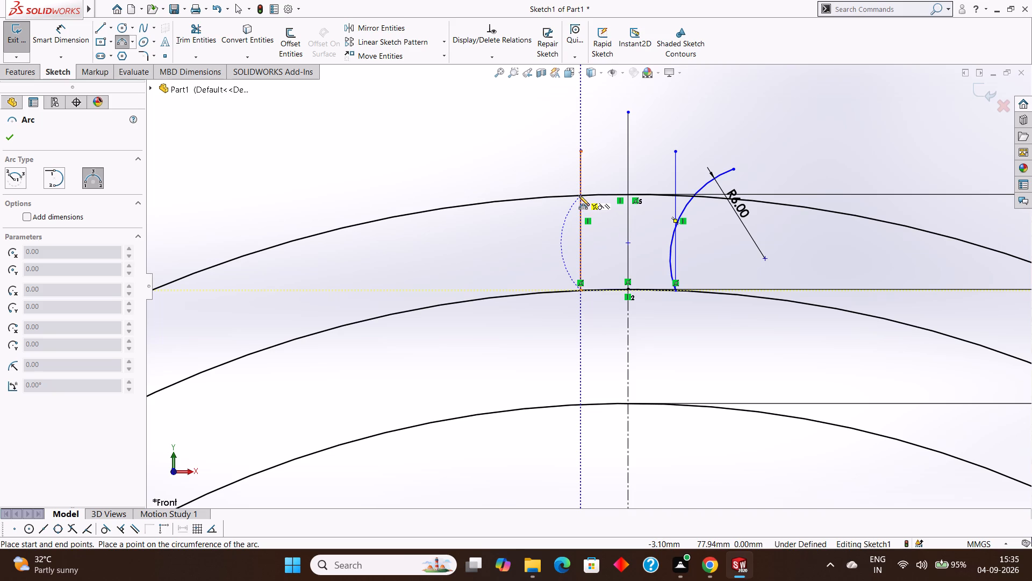
pyautogui.click(579, 195)
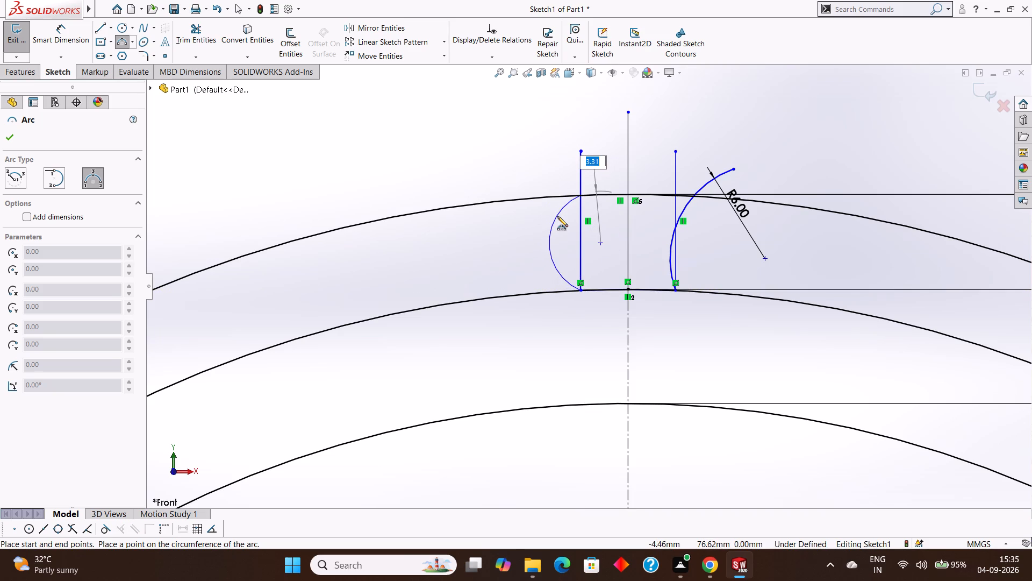
pyautogui.click(604, 214)
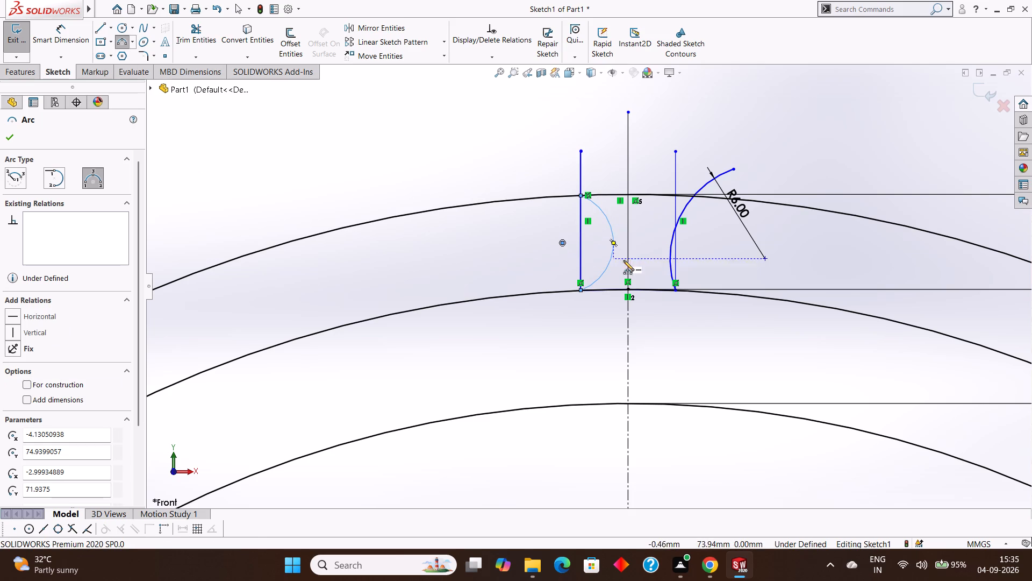
# Dimension the left flank arc's radius and try to set it to 2 mm.
pyautogui.click(47, 34)
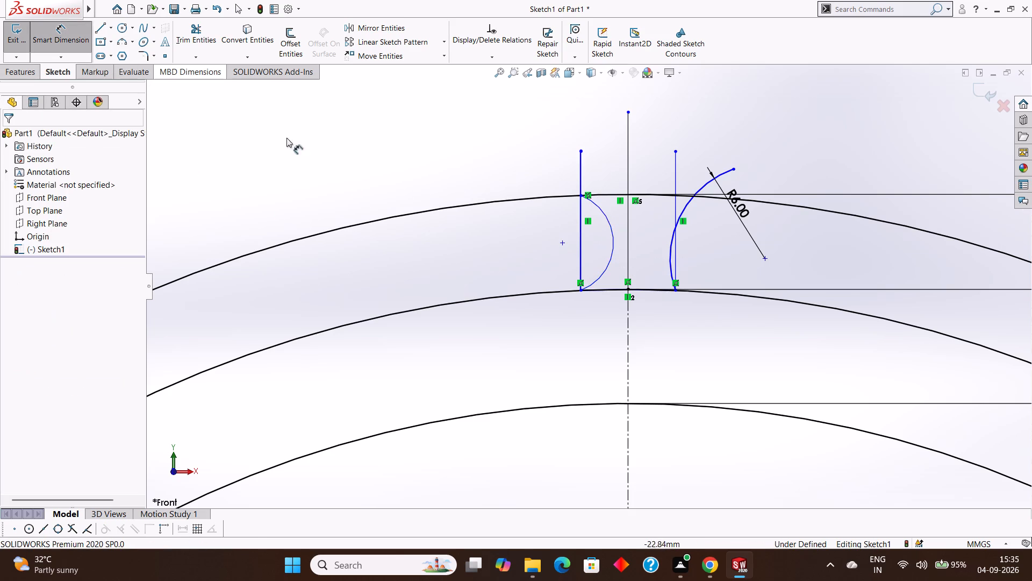
pyautogui.click(601, 211)
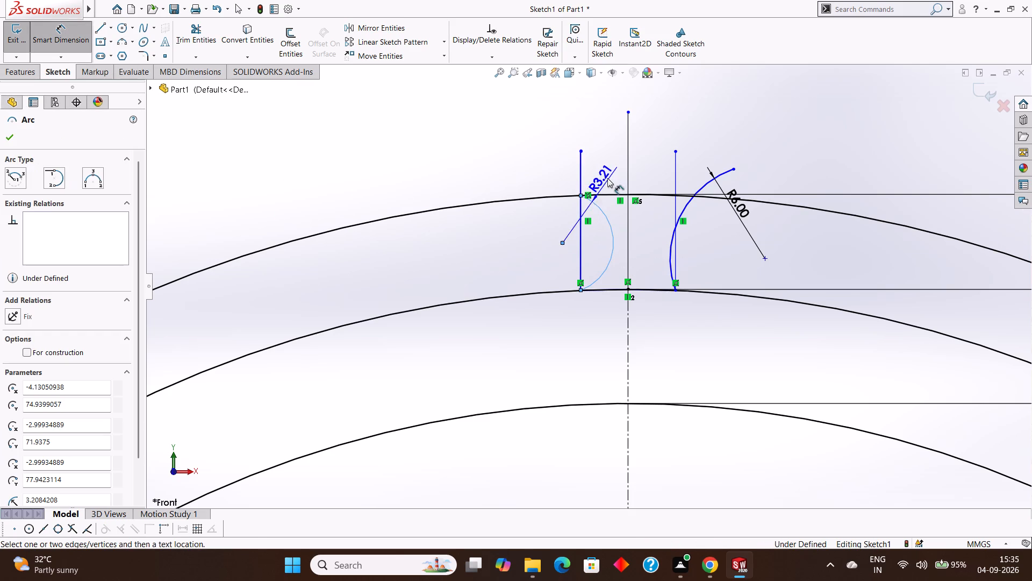
pyautogui.click(609, 160)
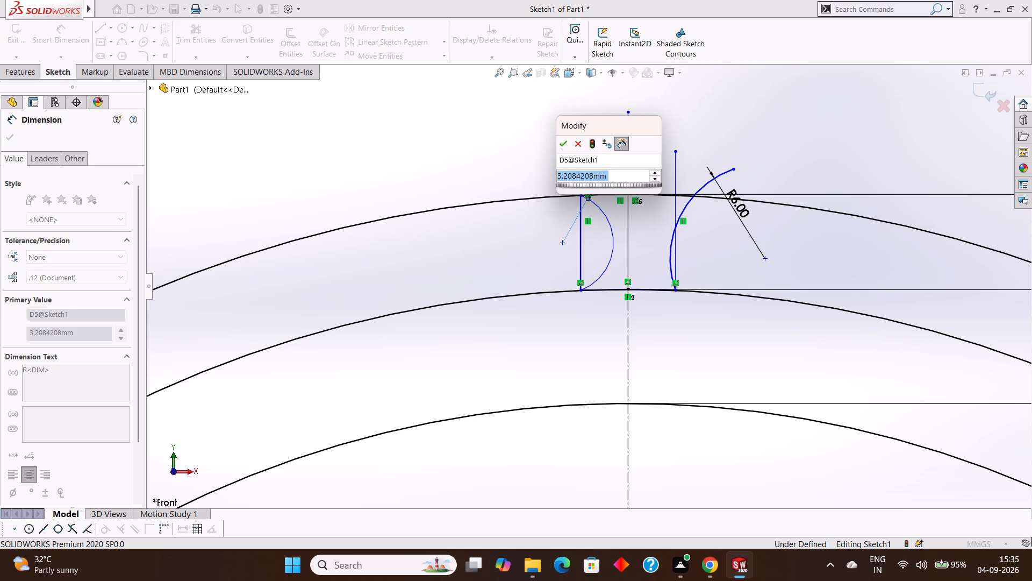
pyautogui.press('2')
pyautogui.press('Return')
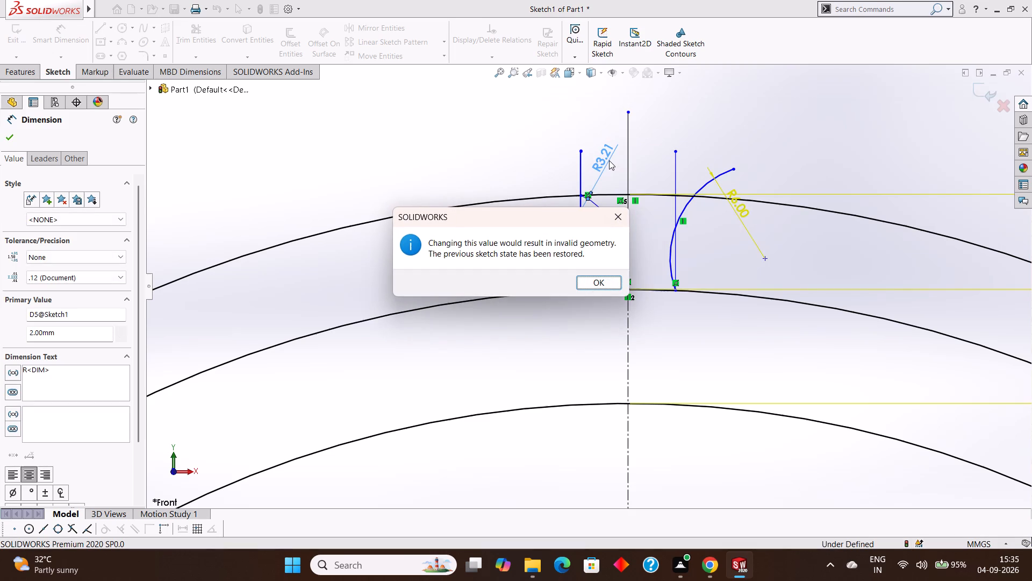
pyautogui.press('Escape')
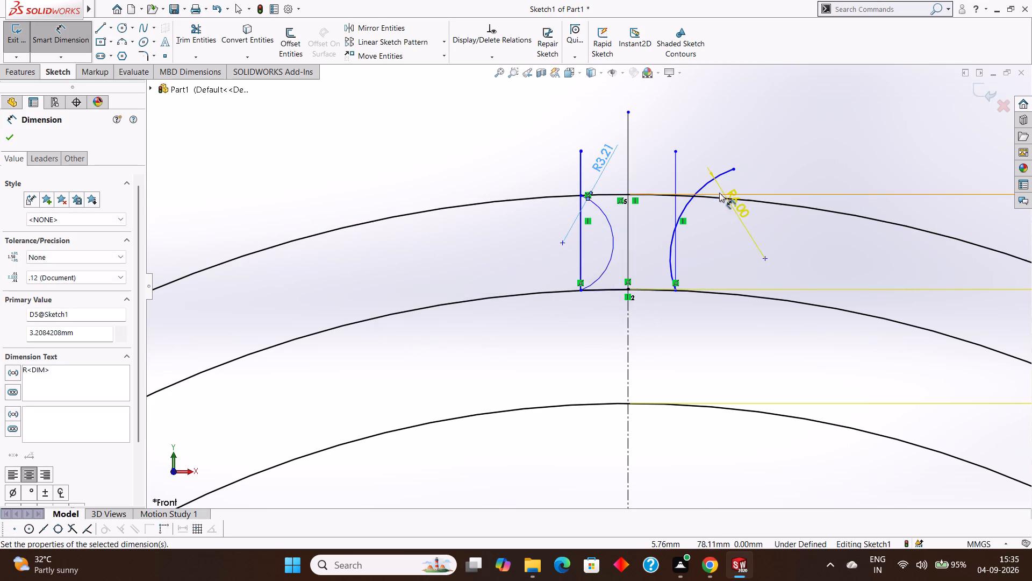
# Delete the right flank arc together with its 6 mm radius dimension.
pyautogui.rightClick(722, 184)
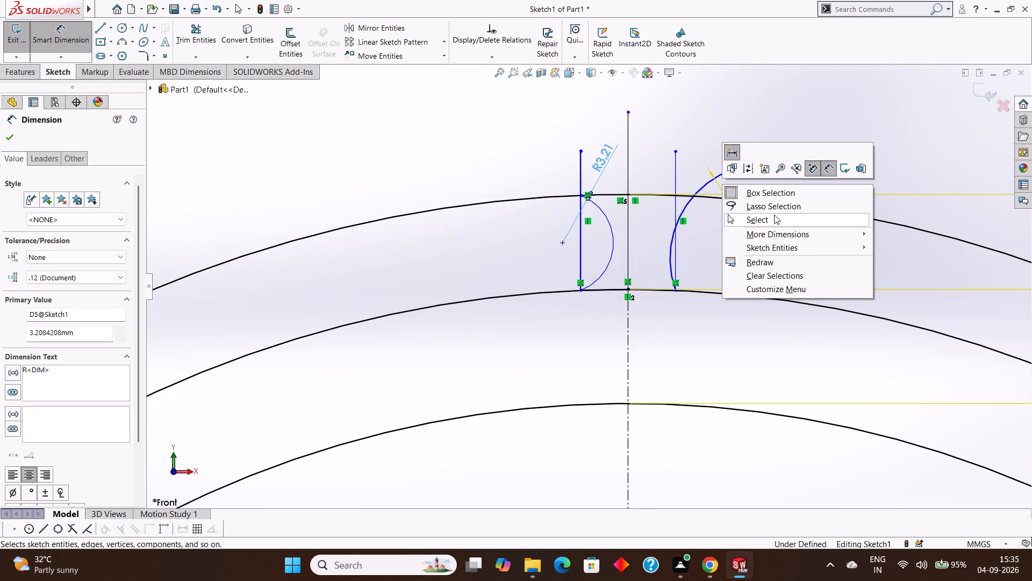
pyautogui.click(774, 218)
pyautogui.rightClick(723, 180)
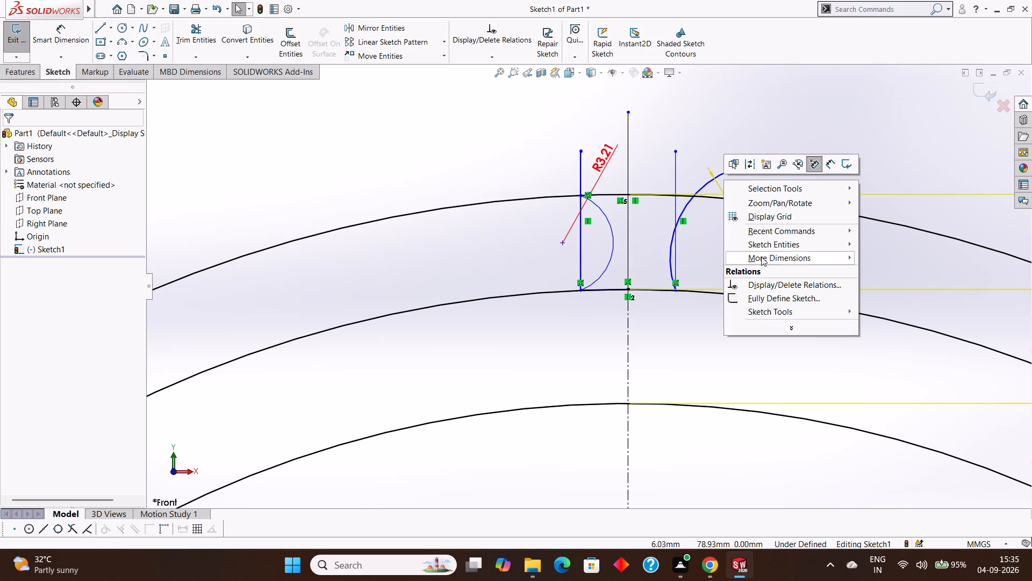
pyautogui.press('Escape')
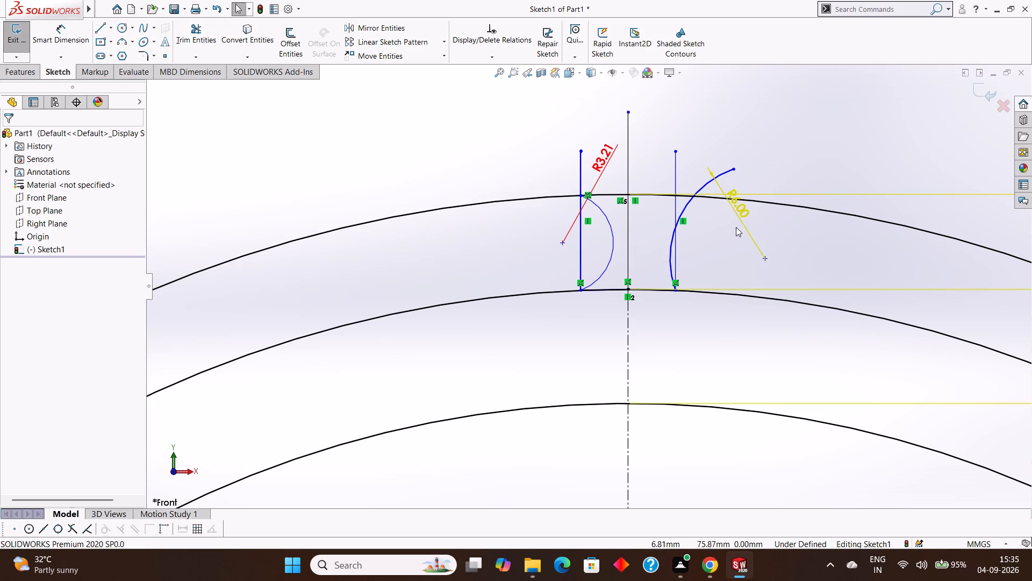
pyautogui.scroll(-4, 735, 204)
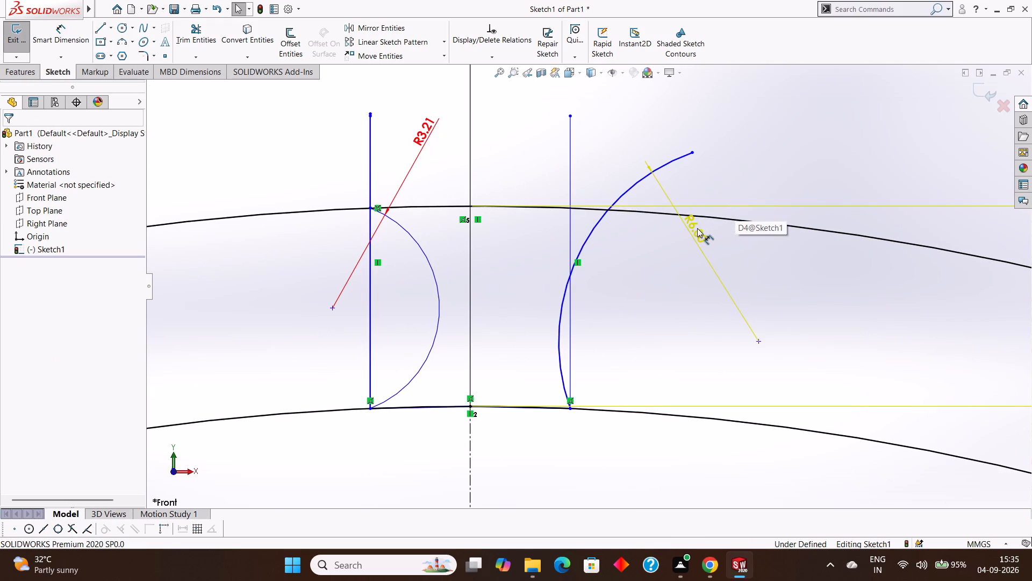
pyautogui.click(697, 228)
pyautogui.doubleClick(697, 228)
pyautogui.press('Escape')
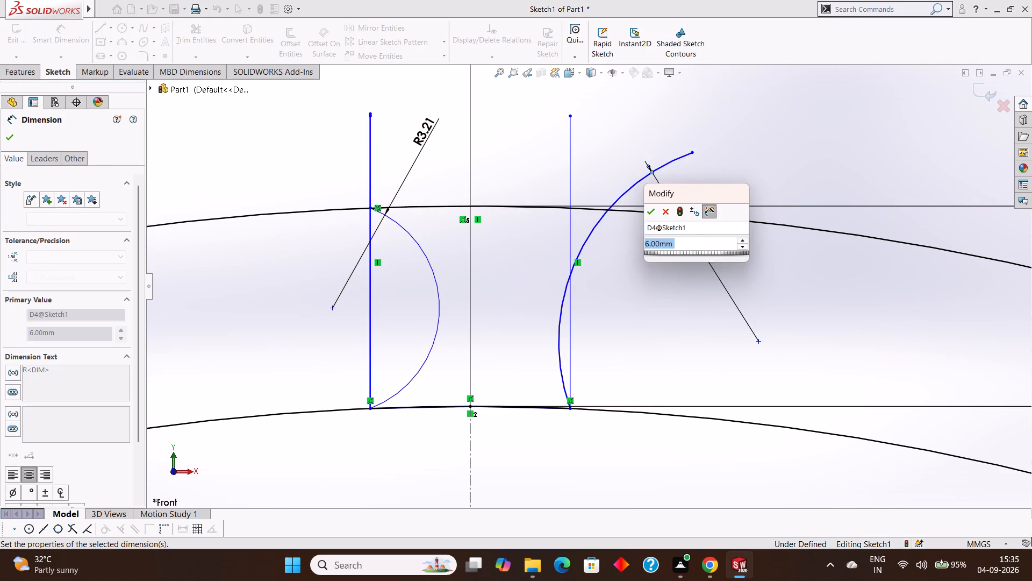
pyautogui.rightClick(686, 223)
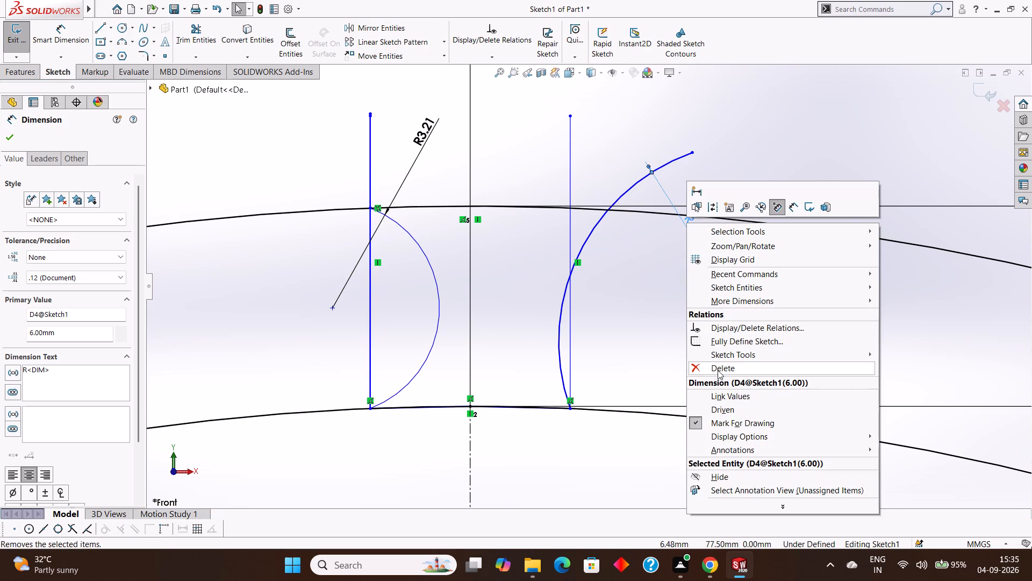
pyautogui.click(718, 370)
pyautogui.rightClick(595, 228)
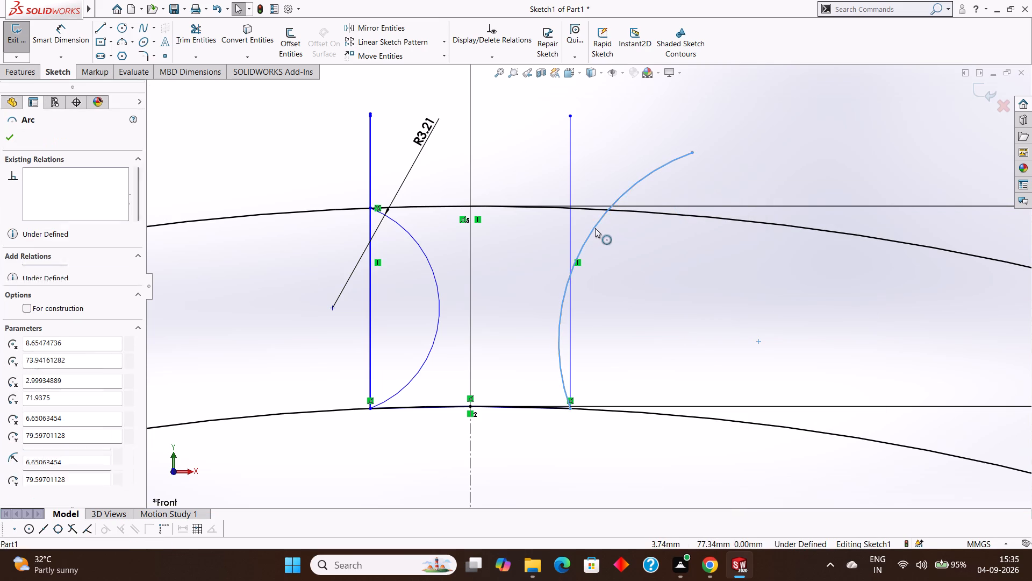
pyautogui.click(639, 399)
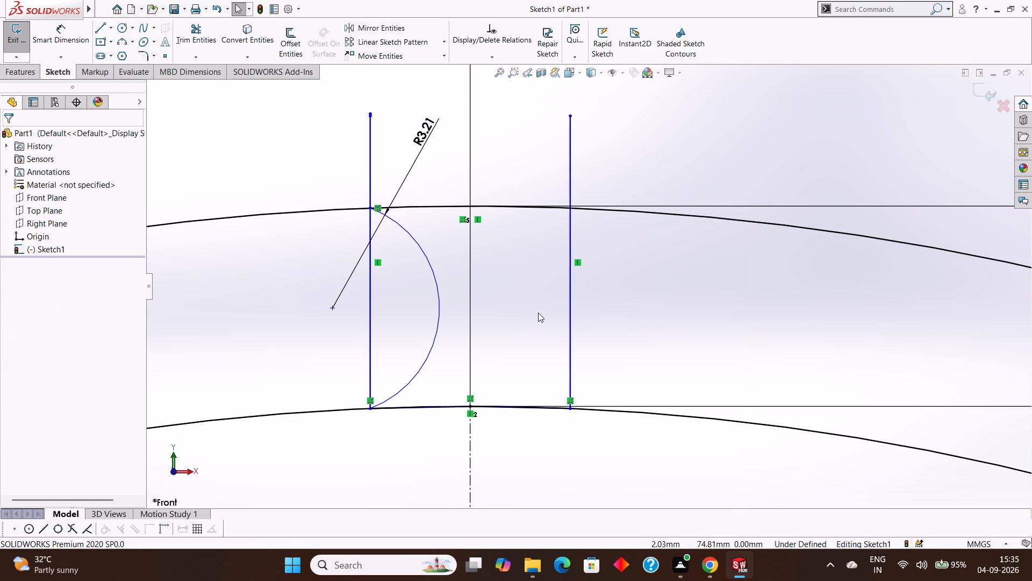
# Set the left flank arc's radius to 4 mm.
pyautogui.scroll(2, 538, 313)
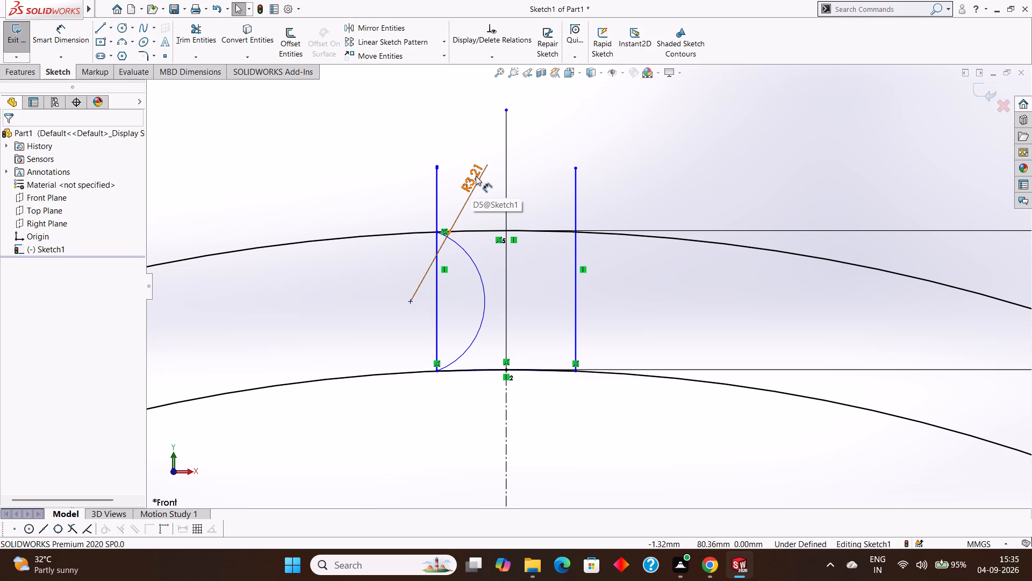
pyautogui.doubleClick(473, 175)
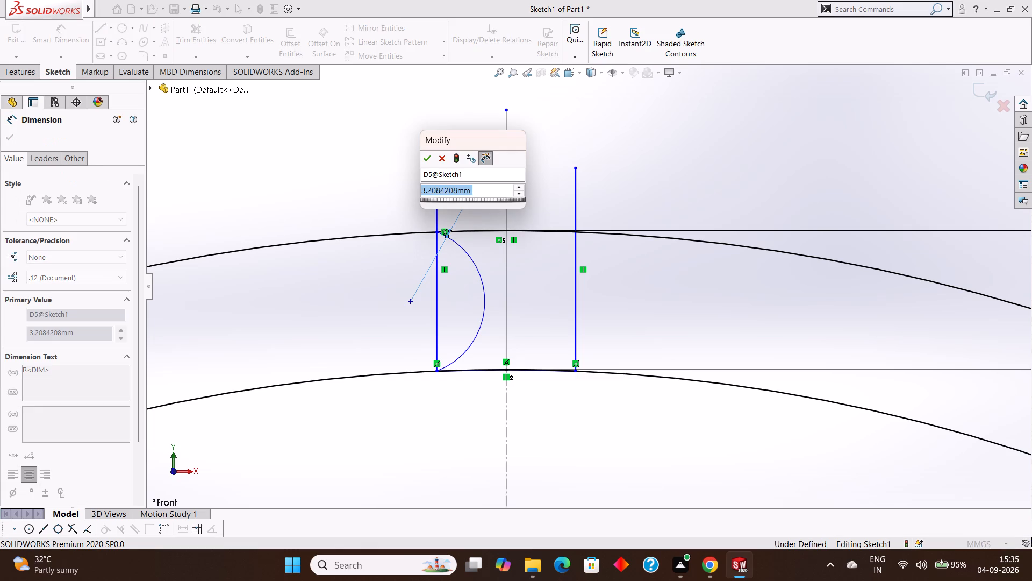
pyautogui.press('4')
pyautogui.press('Return')
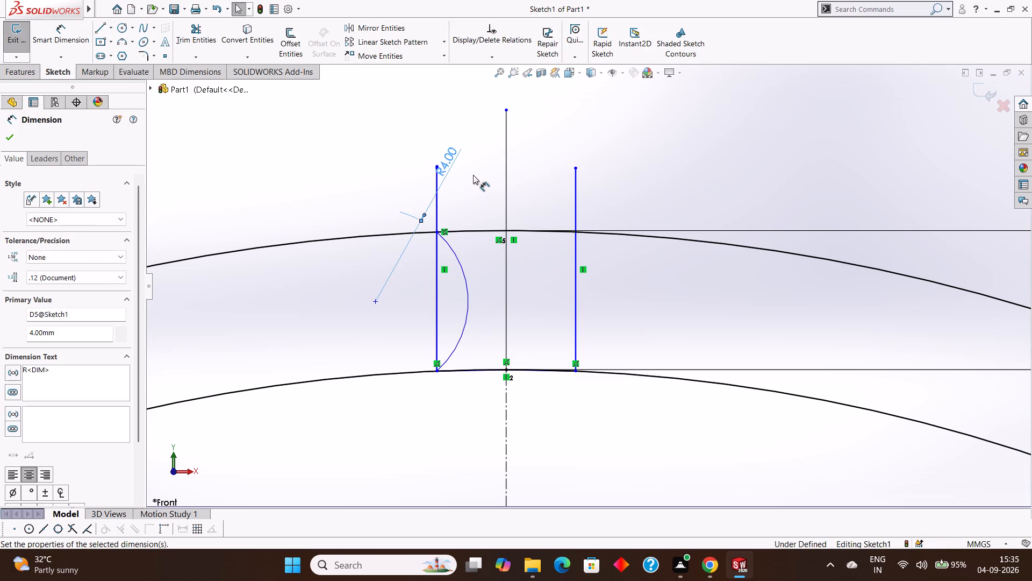
pyautogui.click(10, 135)
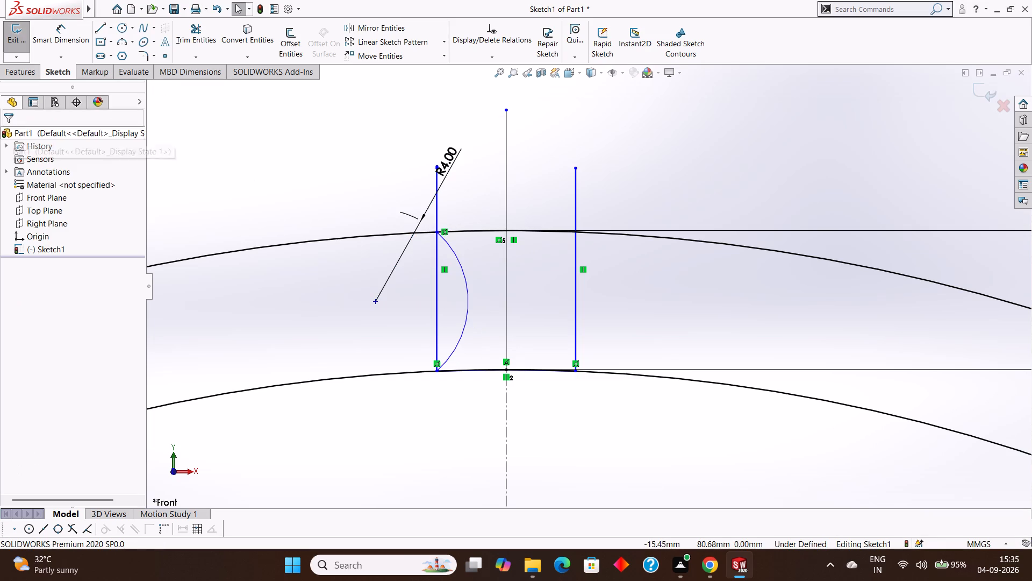
# Draw an inward-bulging 3 Point Arc of about 4.25 mm radius from the right vertical line's lower end to its crossing with the outer circle.
pyautogui.click(132, 40)
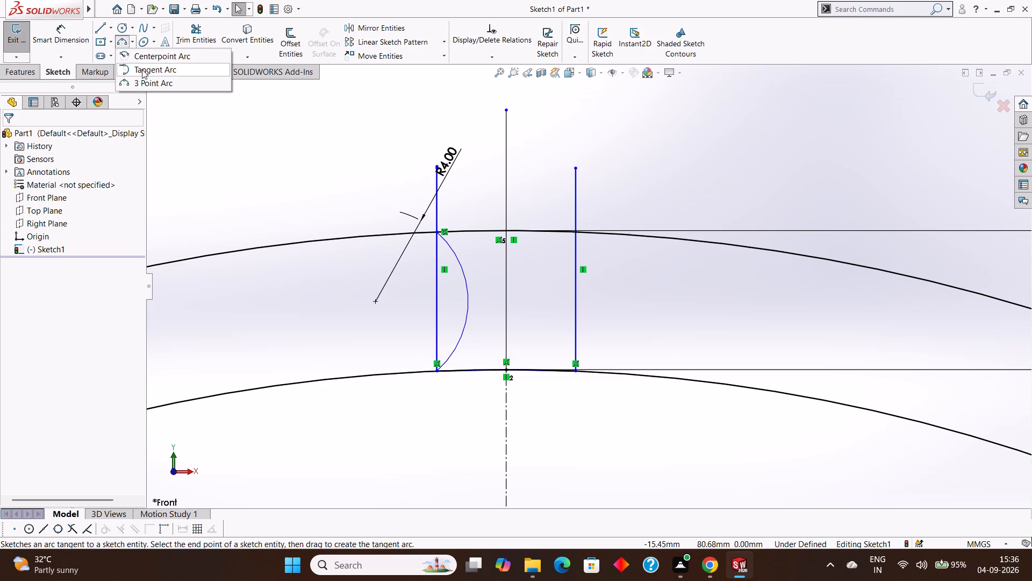
pyautogui.click(147, 81)
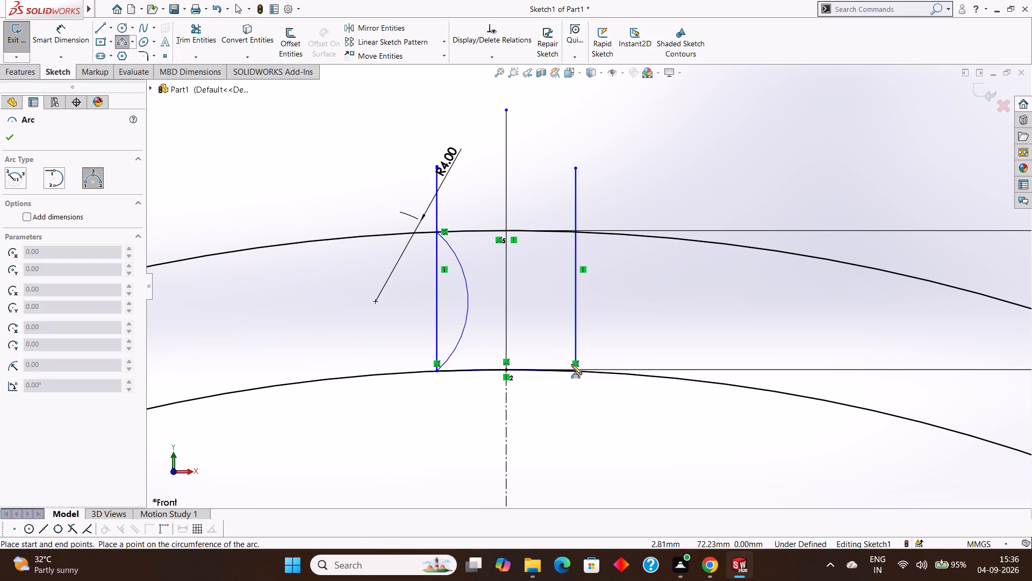
pyautogui.click(575, 369)
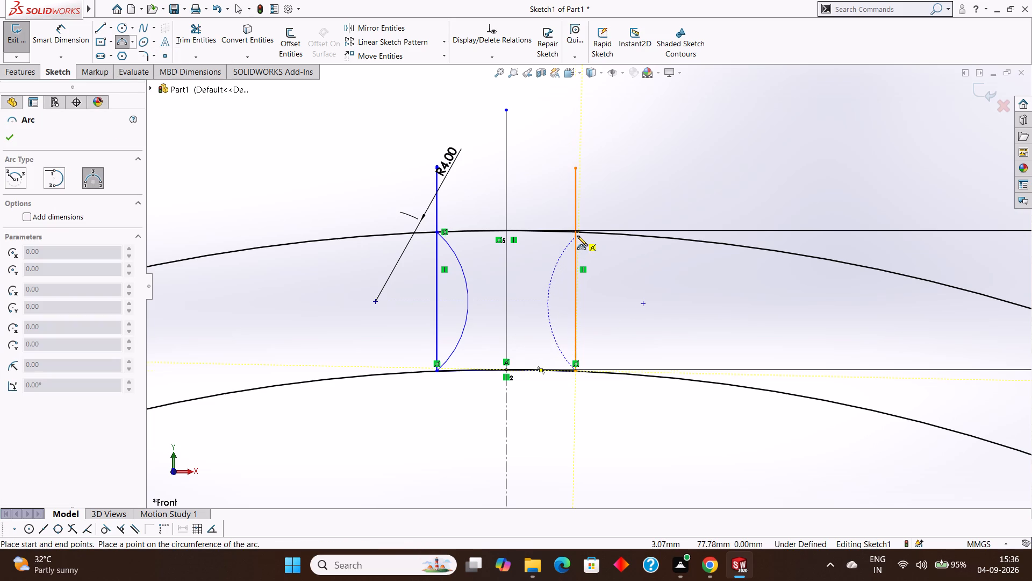
pyautogui.click(574, 234)
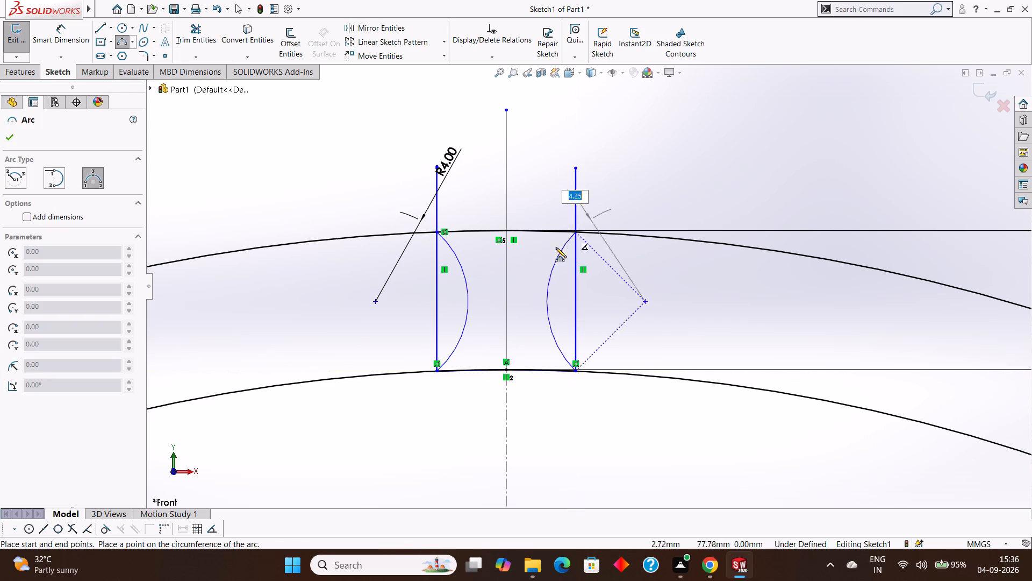
pyautogui.click(556, 262)
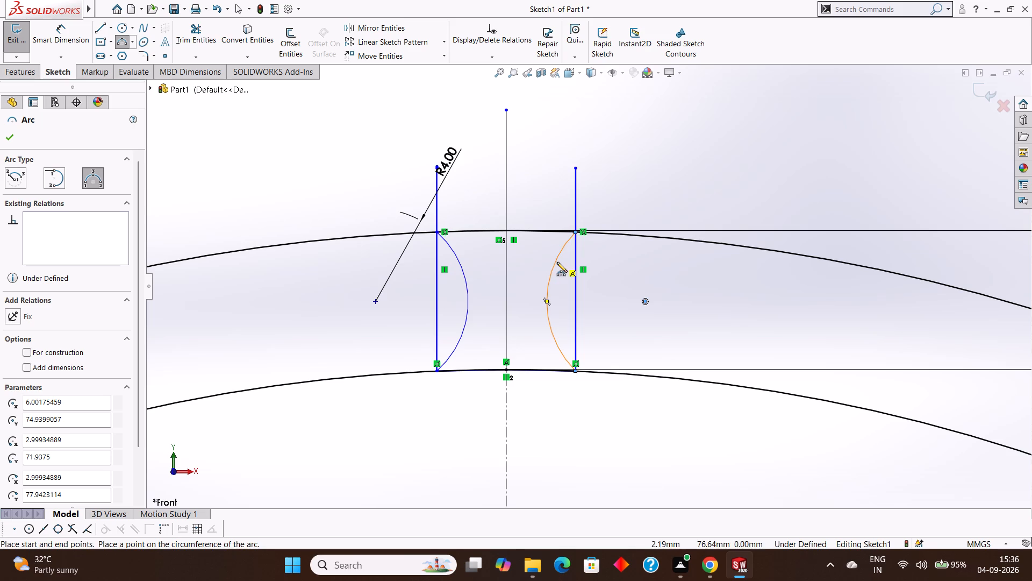
# Dimension the right flank arc's radius and set it to 4 mm.
pyautogui.click(77, 28)
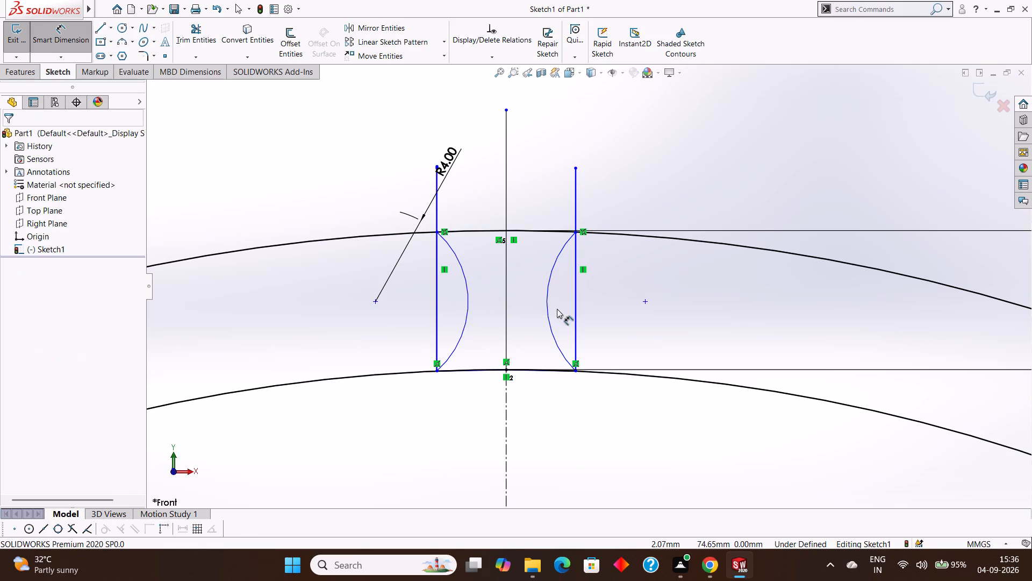
pyautogui.click(544, 299)
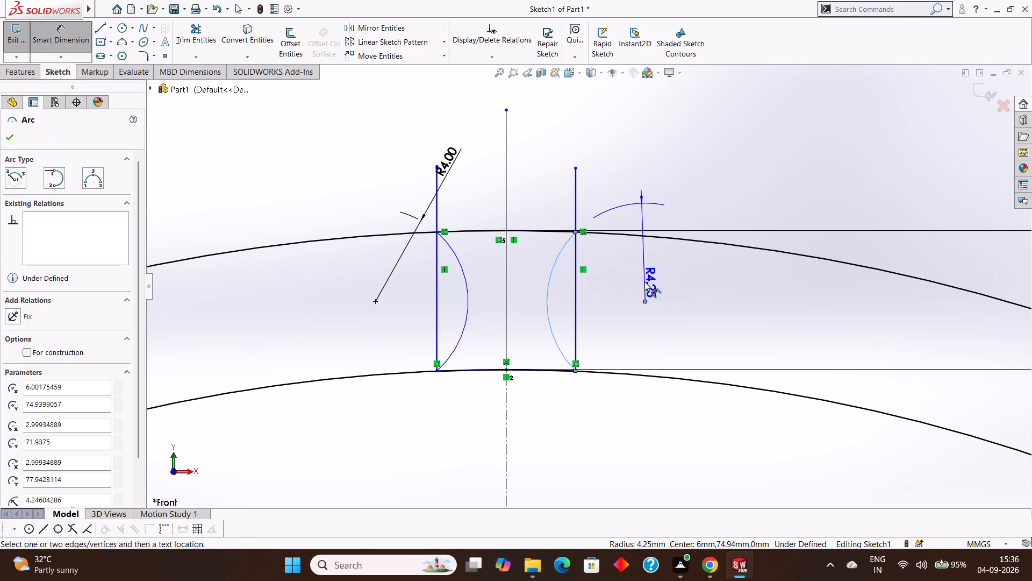
pyautogui.click(644, 281)
pyautogui.press('4')
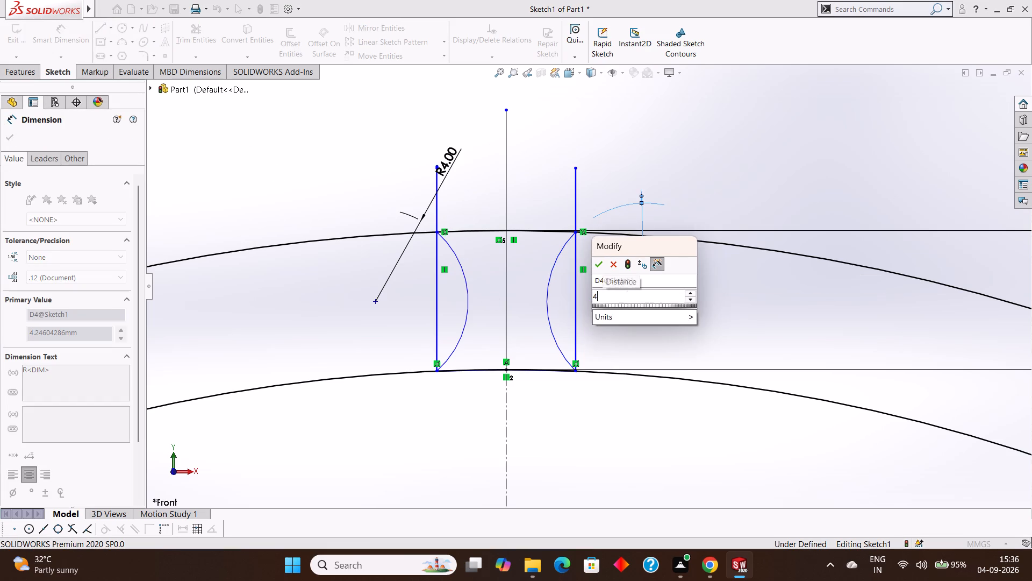
pyautogui.press('Return')
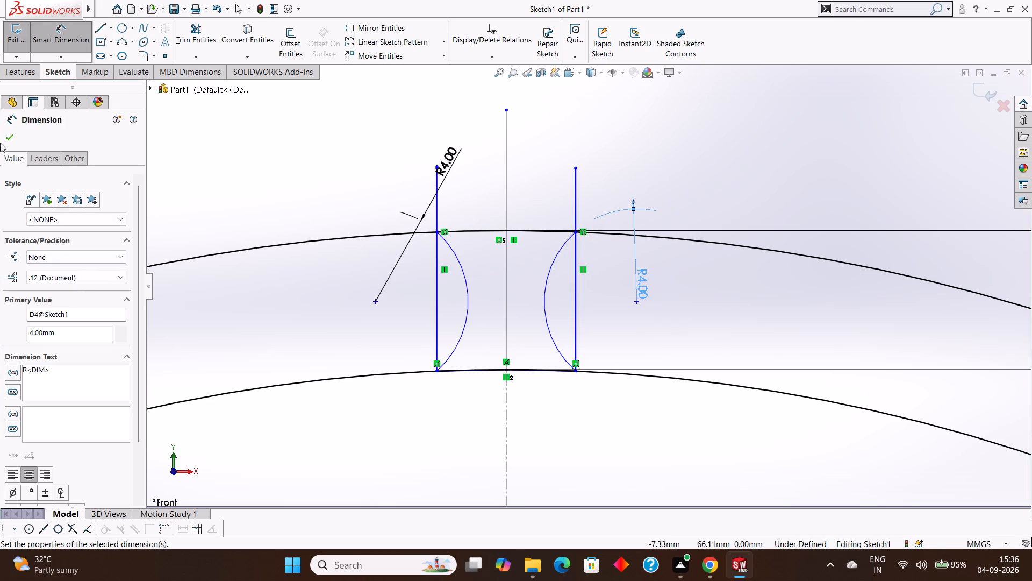
pyautogui.click(12, 133)
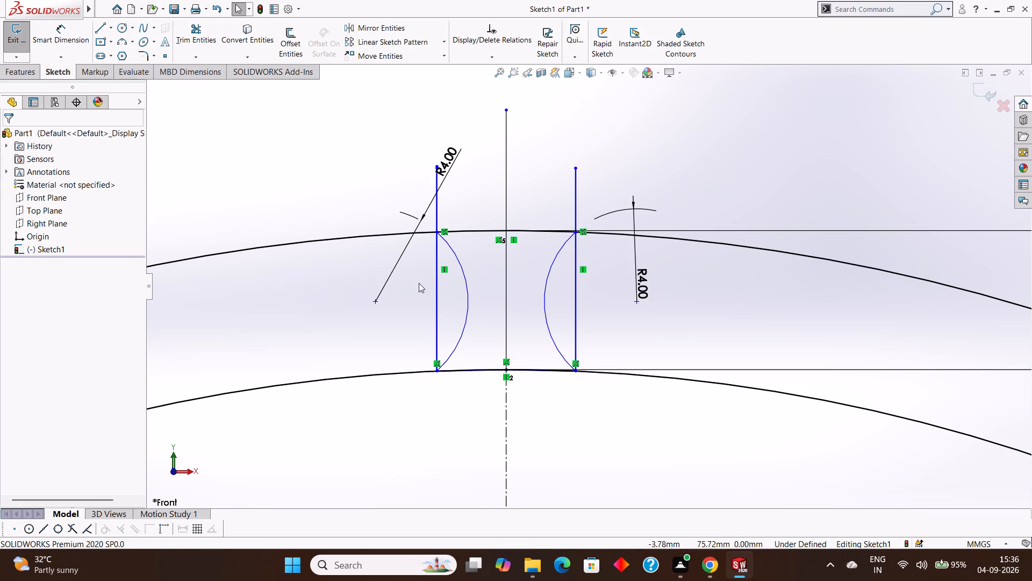
# Delete the two vertical lines at the ends of the flank arcs, keeping both arcs.
pyautogui.click(573, 253)
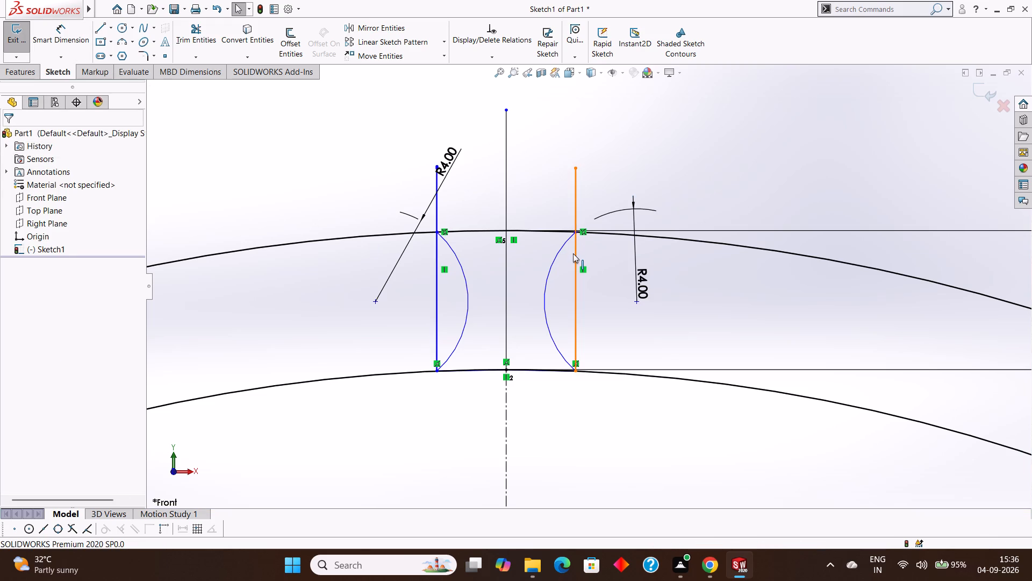
pyautogui.rightClick(573, 253)
pyautogui.click(618, 410)
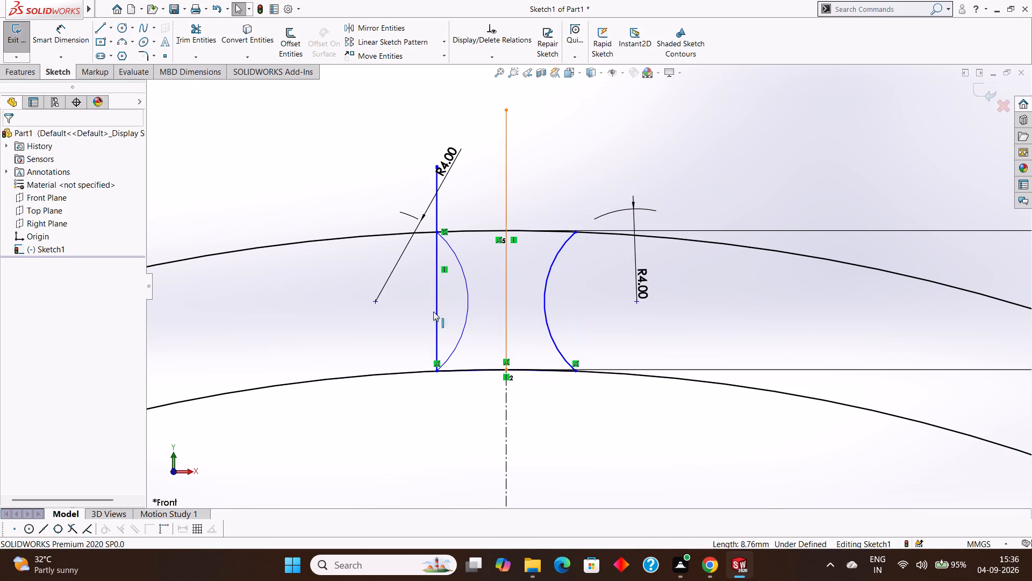
pyautogui.click(437, 286)
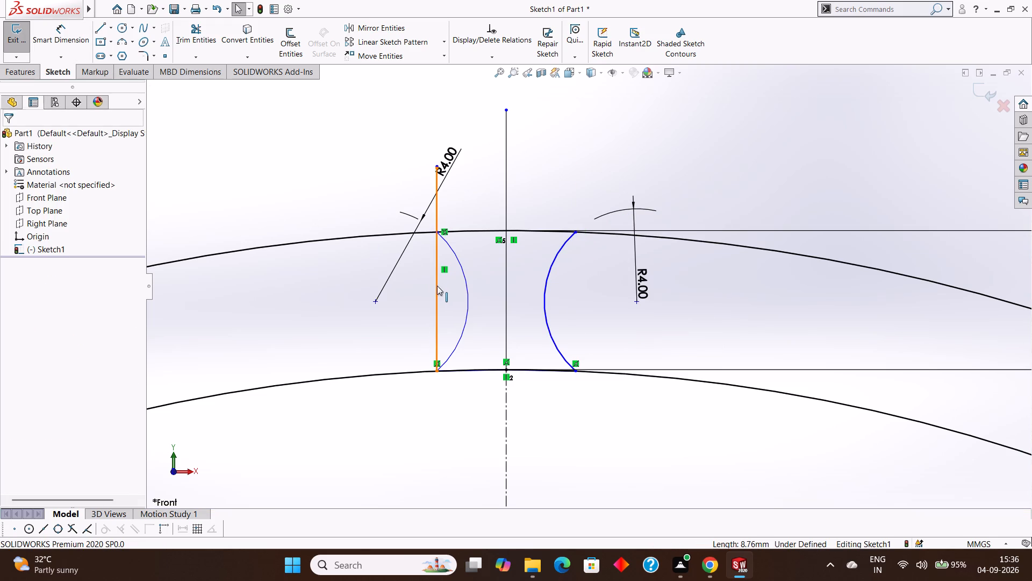
pyautogui.rightClick(437, 286)
pyautogui.click(492, 446)
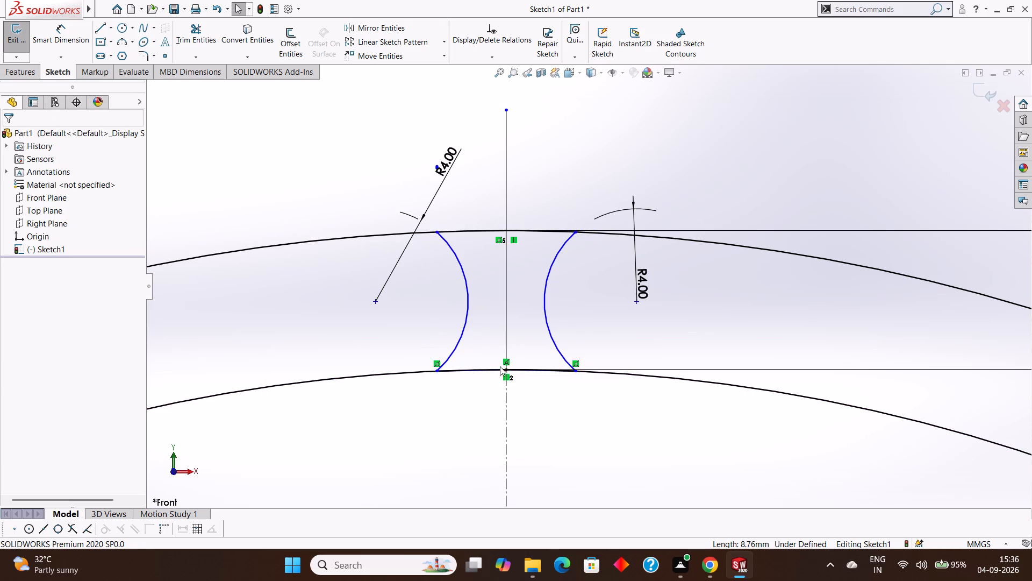
# Delete the two short 3 mm lines joining the centreline to the lower ends of the flank arcs.
pyautogui.scroll(-4, 542, 369)
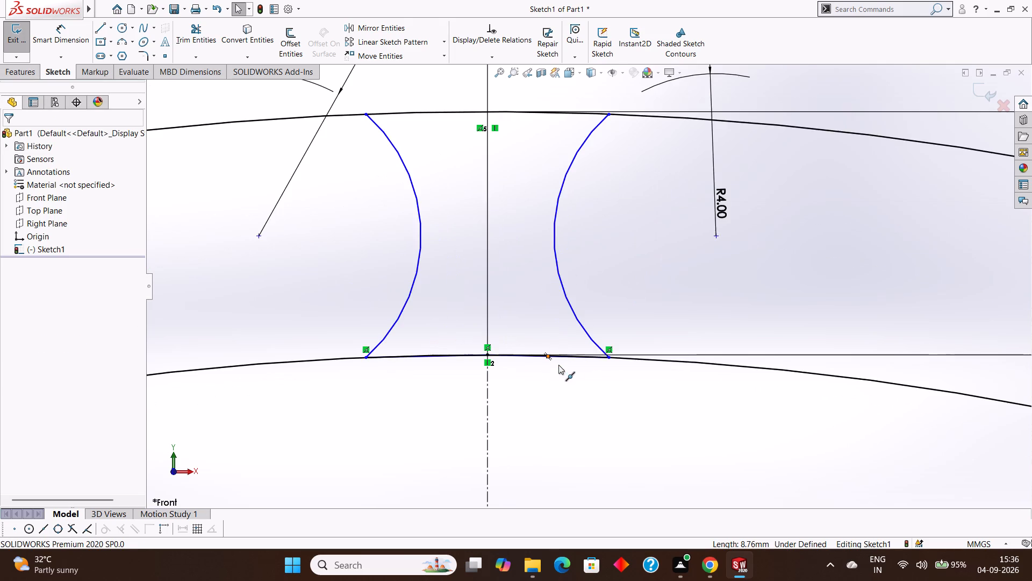
pyautogui.click(581, 349)
pyautogui.rightClick(581, 349)
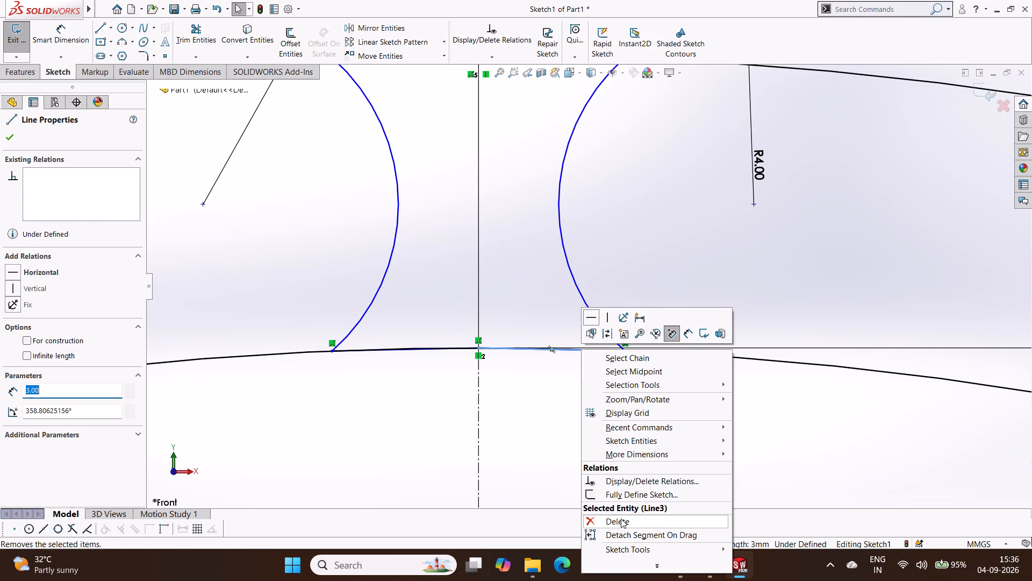
pyautogui.click(621, 519)
pyautogui.click(431, 345)
pyautogui.rightClick(431, 345)
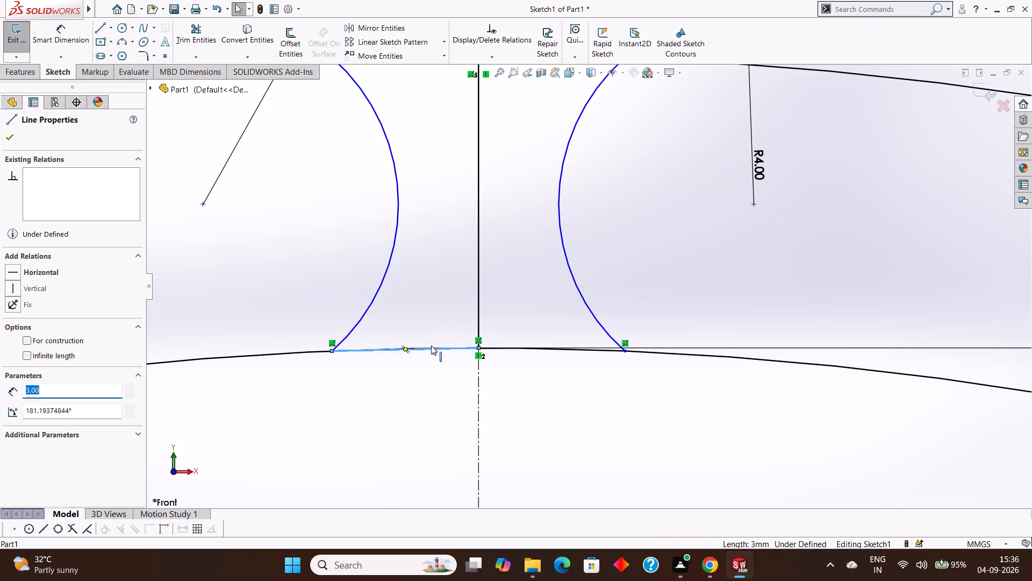
pyautogui.click(477, 516)
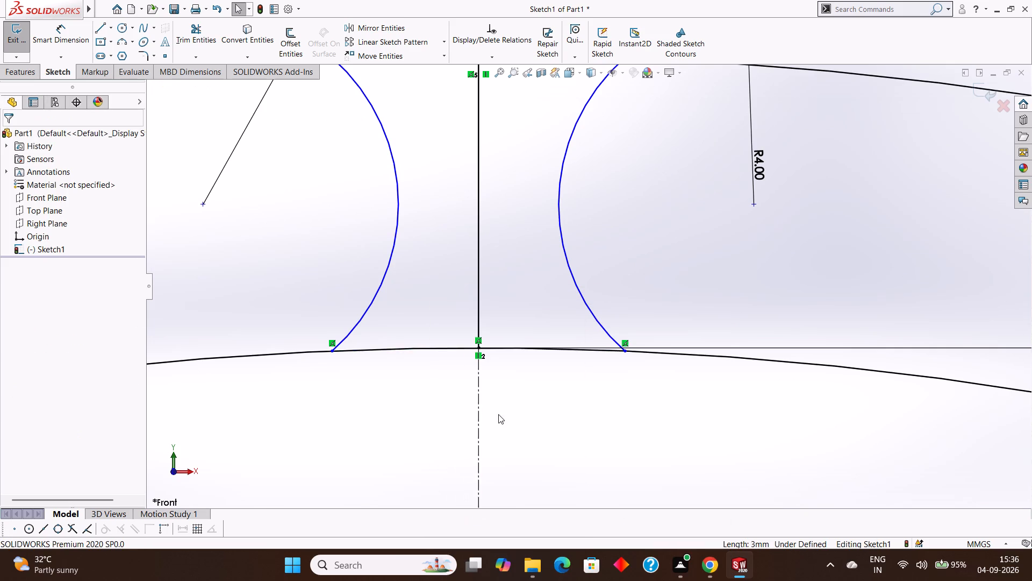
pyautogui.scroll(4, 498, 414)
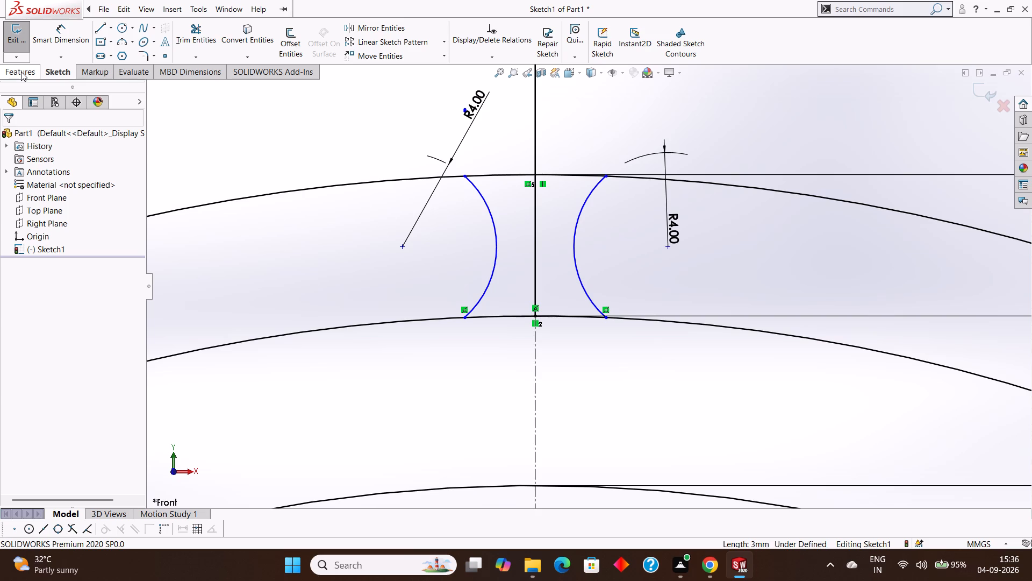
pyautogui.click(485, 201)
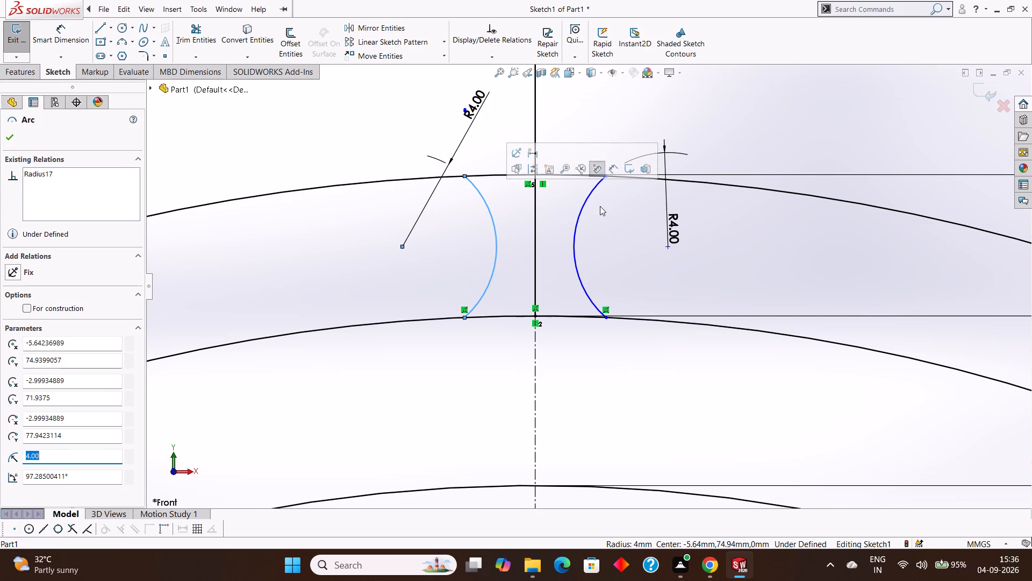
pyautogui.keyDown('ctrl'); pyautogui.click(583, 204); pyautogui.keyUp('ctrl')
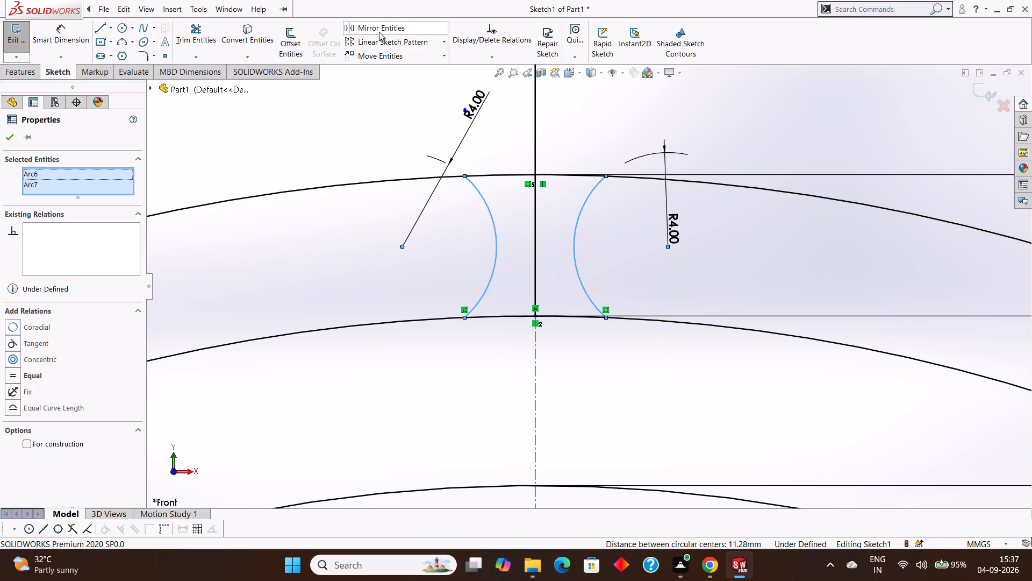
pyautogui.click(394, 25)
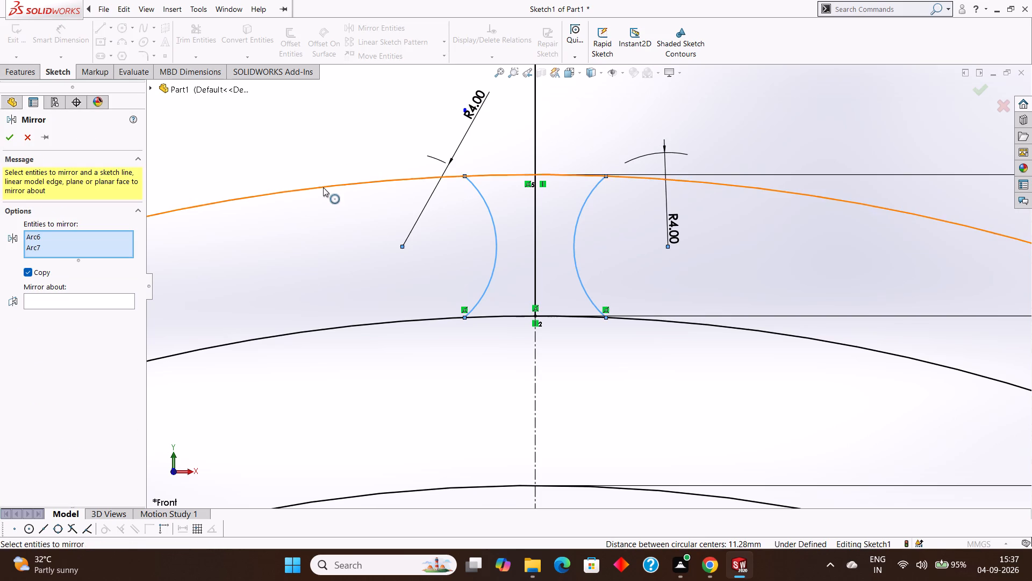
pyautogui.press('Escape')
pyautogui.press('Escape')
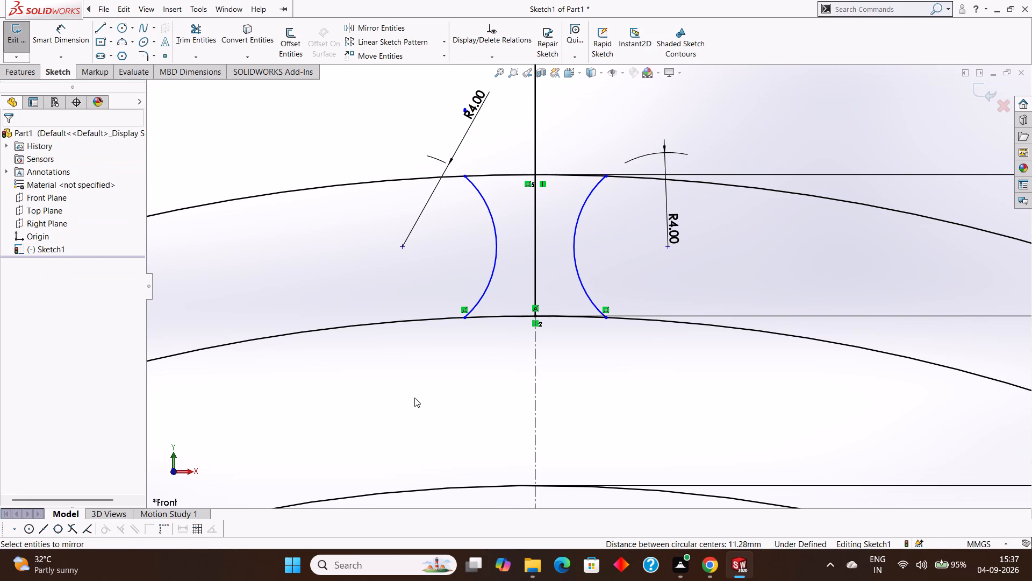
# Create a Circular Sketch Pattern of both flank arcs about the origin with 24 equally spaced instances over 360 degrees.
pyautogui.click(496, 236)
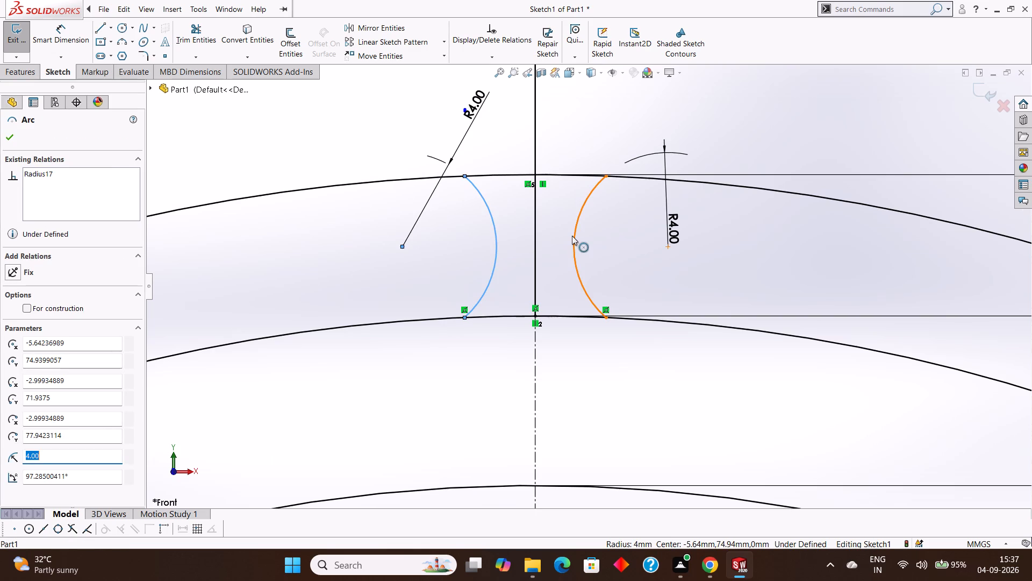
pyautogui.keyDown('ctrl'); pyautogui.click(572, 236); pyautogui.keyUp('ctrl')
pyautogui.click(440, 39)
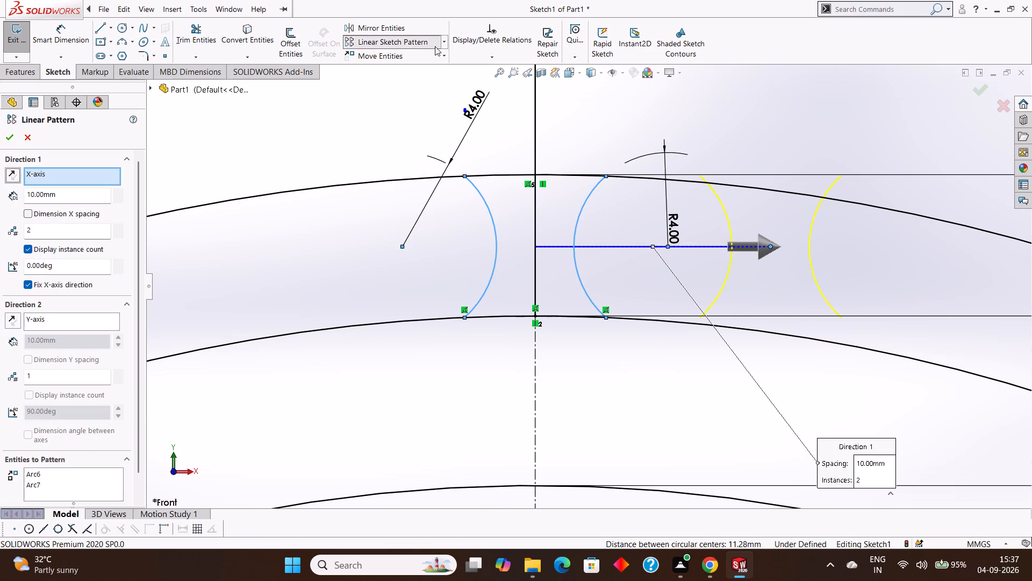
pyautogui.click(447, 38)
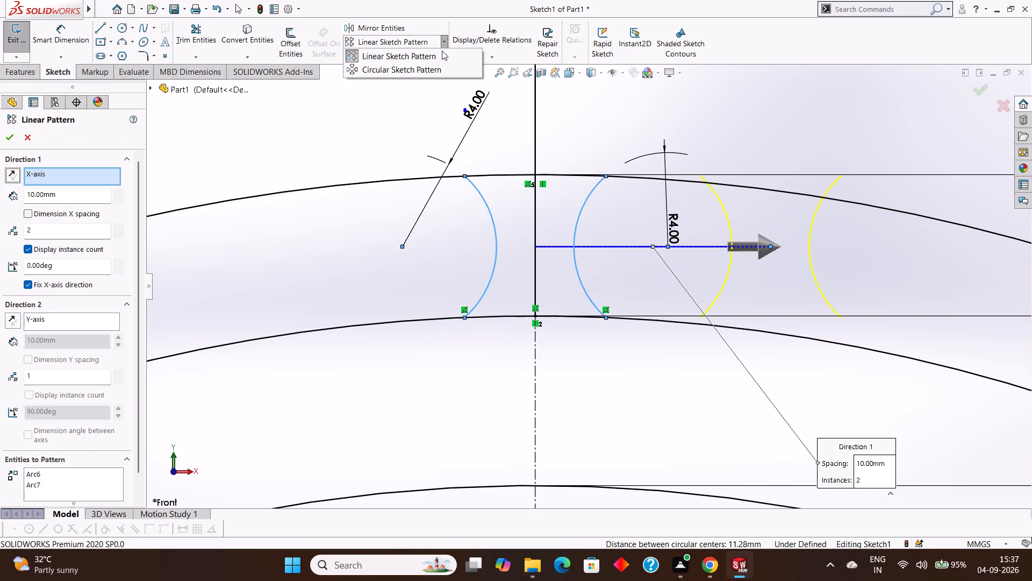
pyautogui.click(429, 72)
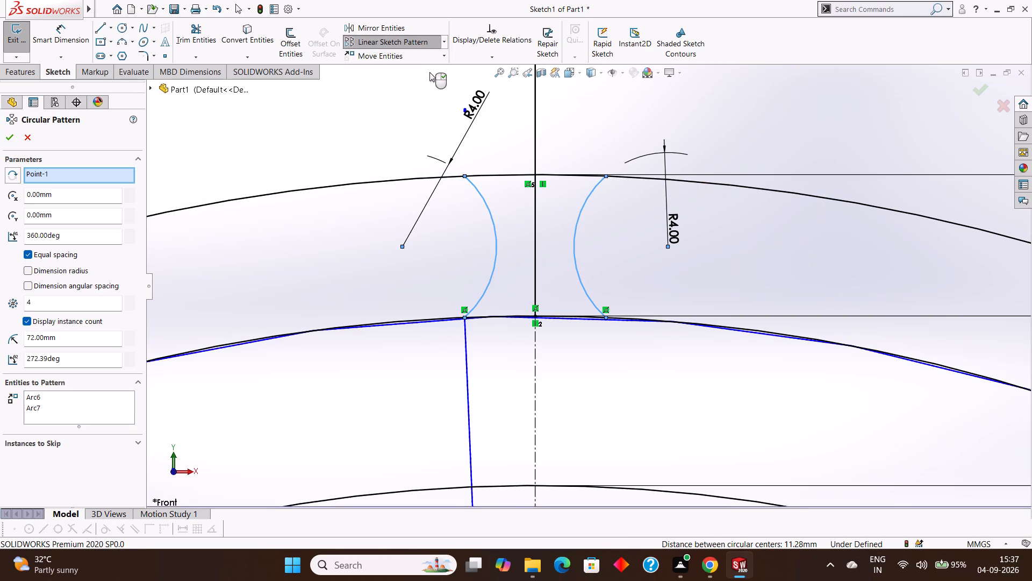
pyautogui.scroll(8, 427, 80)
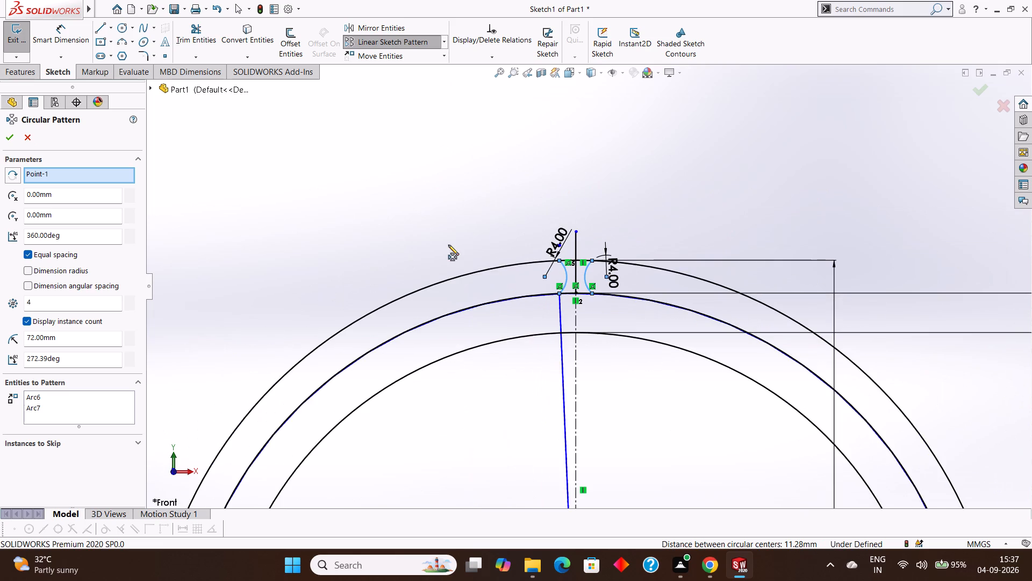
pyautogui.scroll(7, 448, 245)
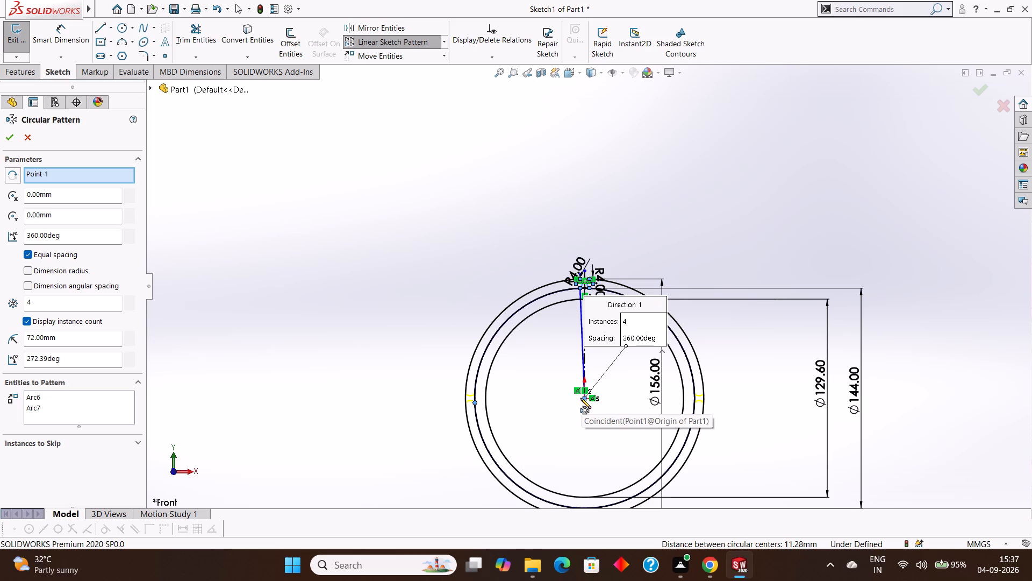
pyautogui.write('24')
pyautogui.click(47, 300)
pyautogui.moveTo(57, 300); pyautogui.dragTo(18, 292)
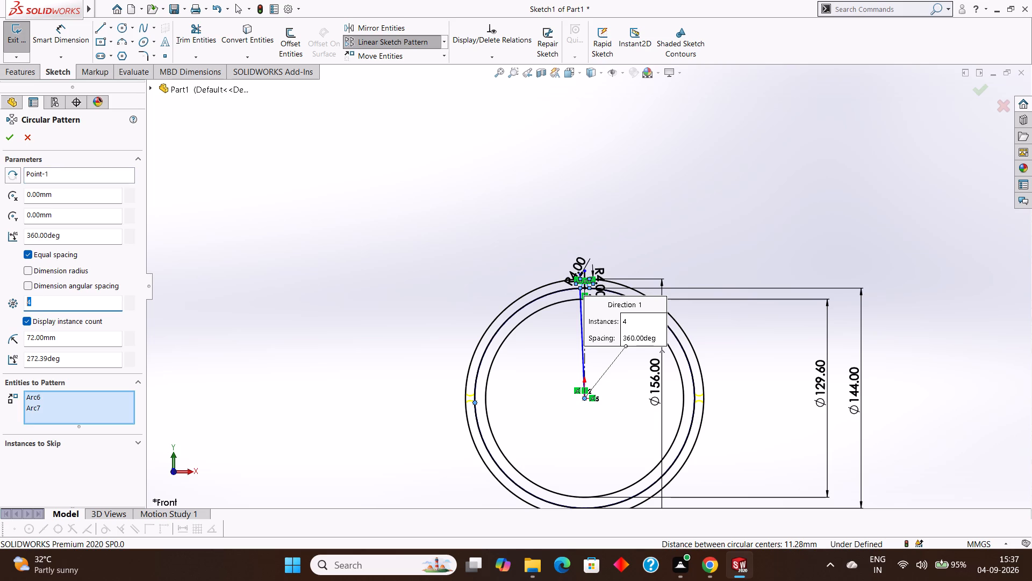
pyautogui.moveTo(18, 292); pyautogui.dragTo(11, 291)
pyautogui.press('BackSpace')
pyautogui.write('24')
pyautogui.press('Return')
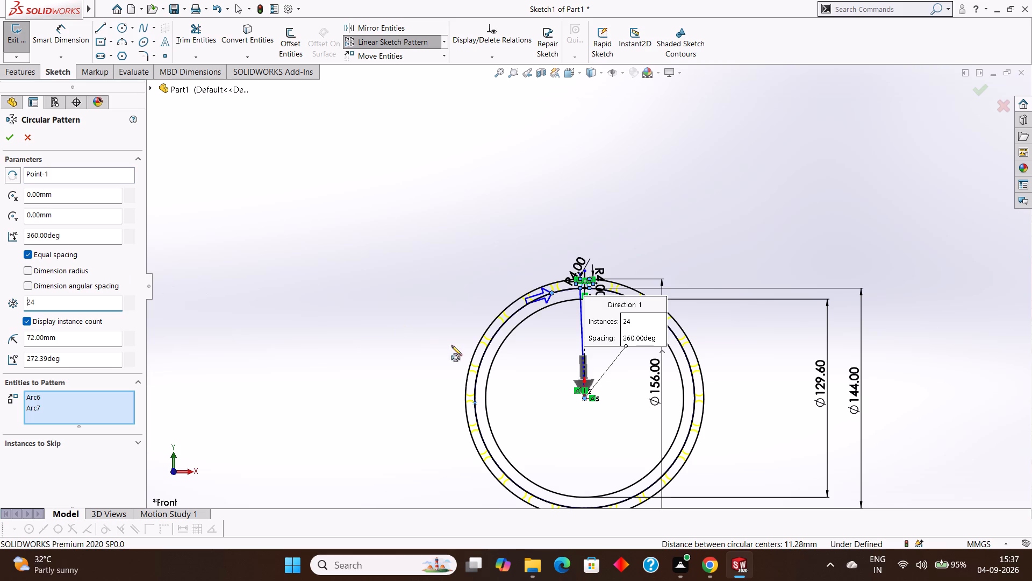
pyautogui.scroll(-3, 557, 349)
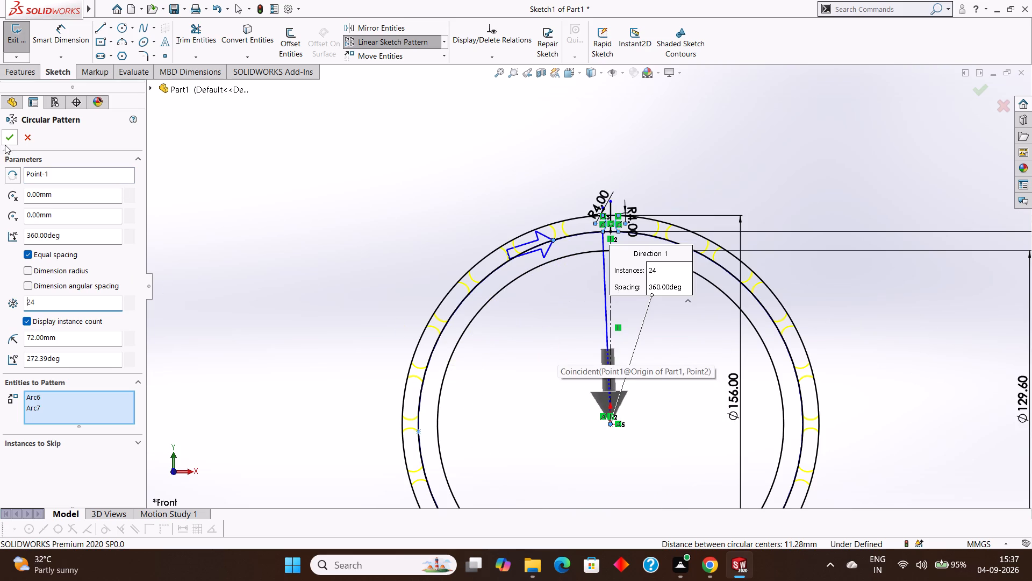
pyautogui.click(13, 141)
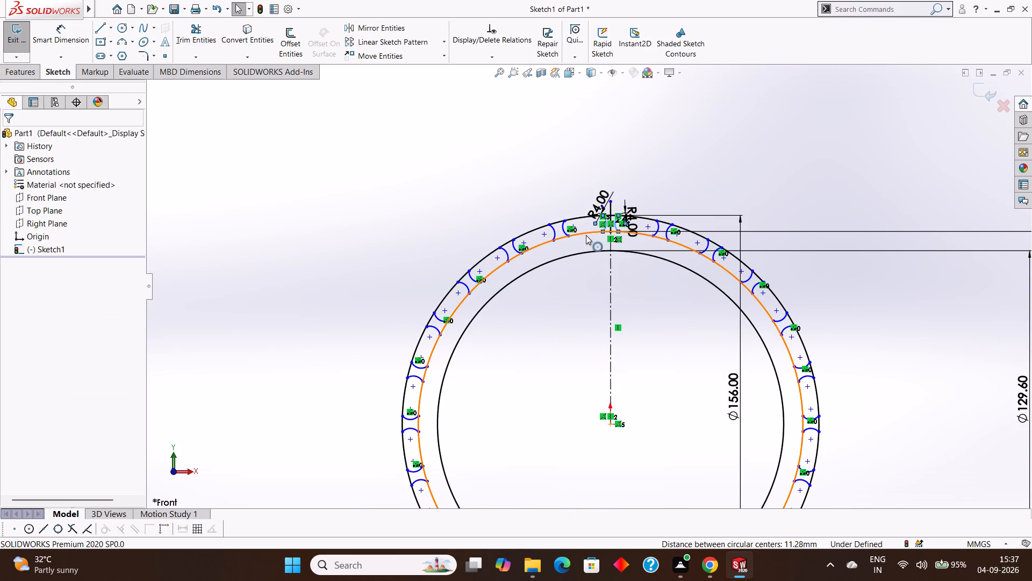
pyautogui.scroll(1, 586, 235)
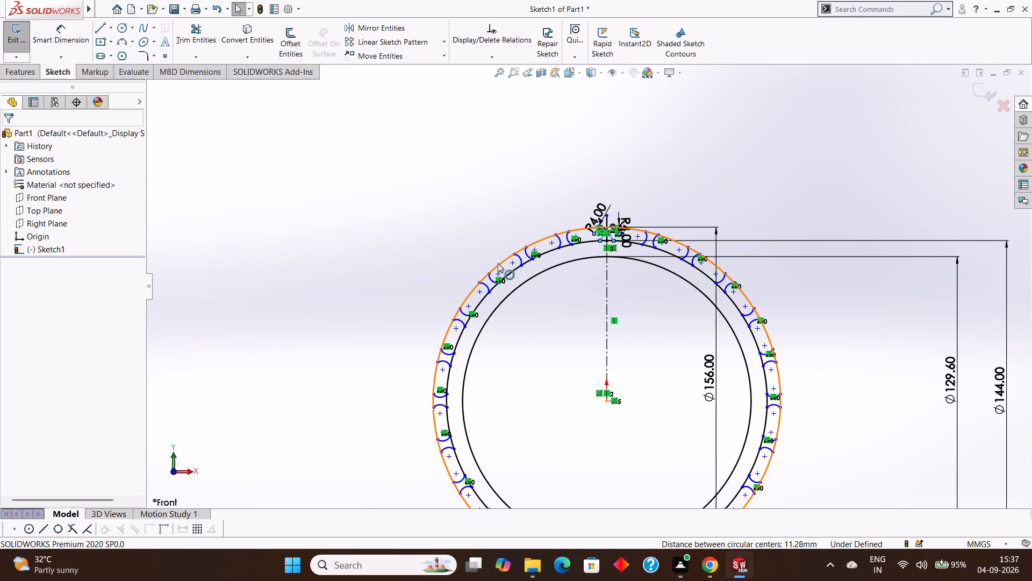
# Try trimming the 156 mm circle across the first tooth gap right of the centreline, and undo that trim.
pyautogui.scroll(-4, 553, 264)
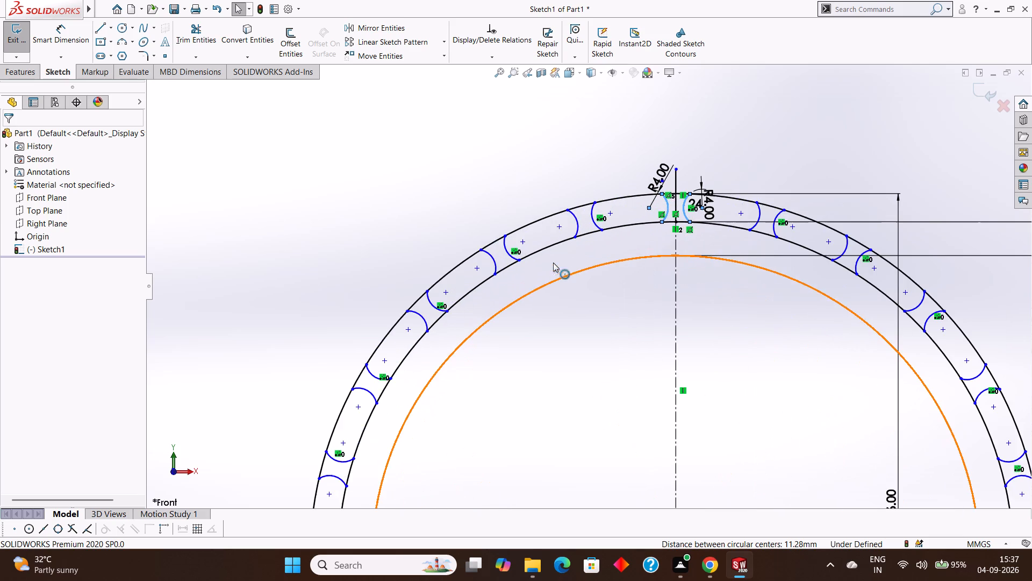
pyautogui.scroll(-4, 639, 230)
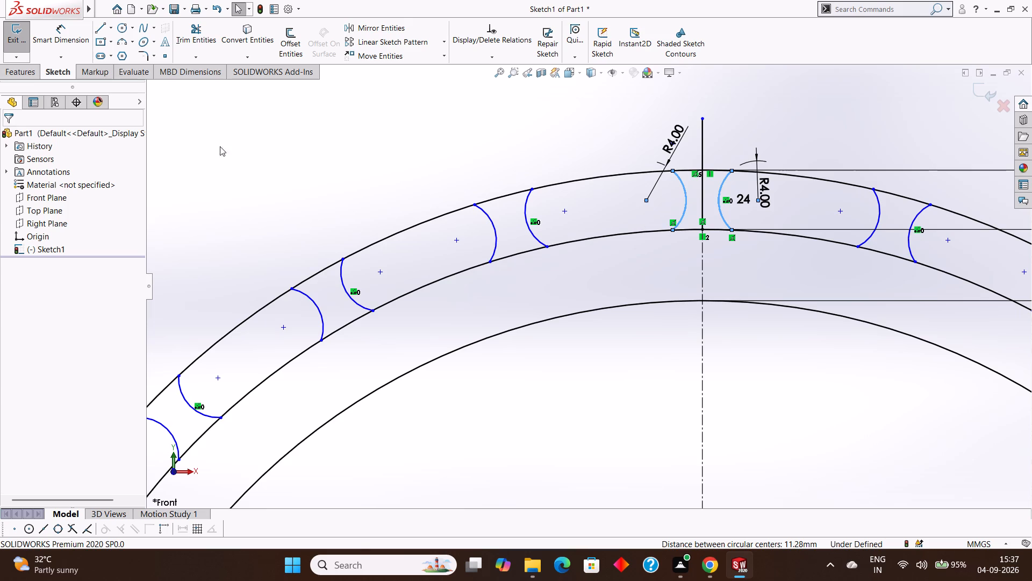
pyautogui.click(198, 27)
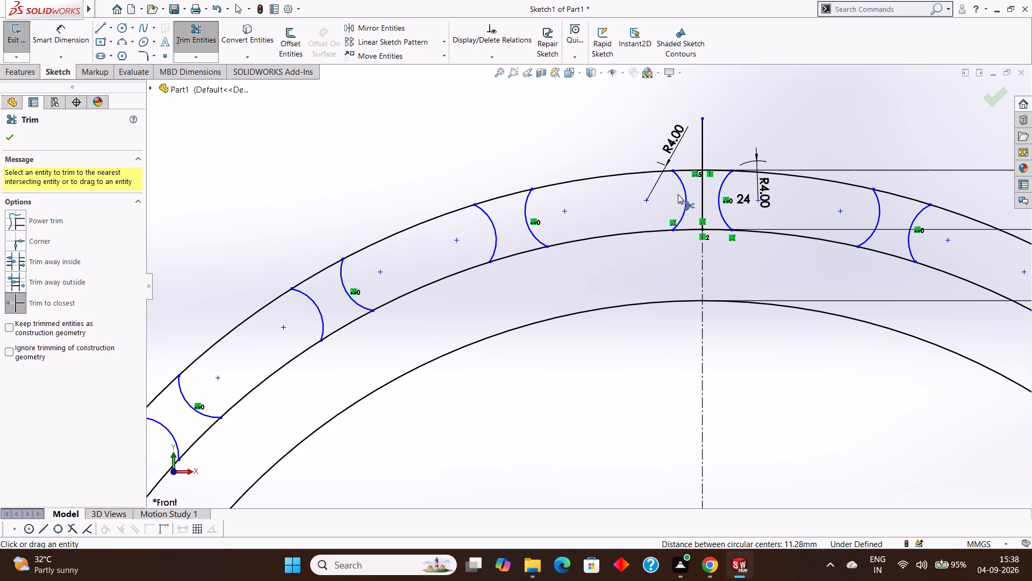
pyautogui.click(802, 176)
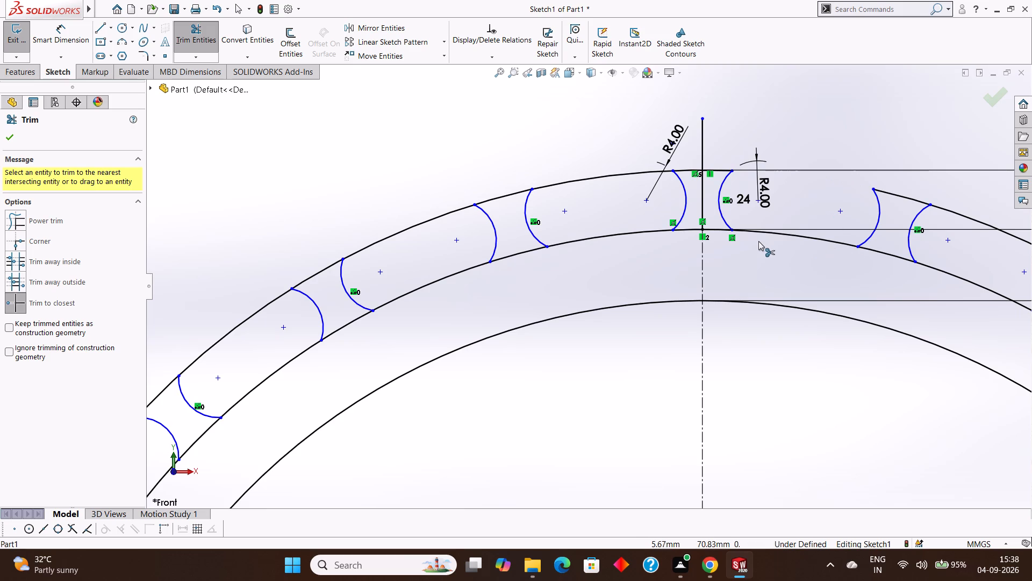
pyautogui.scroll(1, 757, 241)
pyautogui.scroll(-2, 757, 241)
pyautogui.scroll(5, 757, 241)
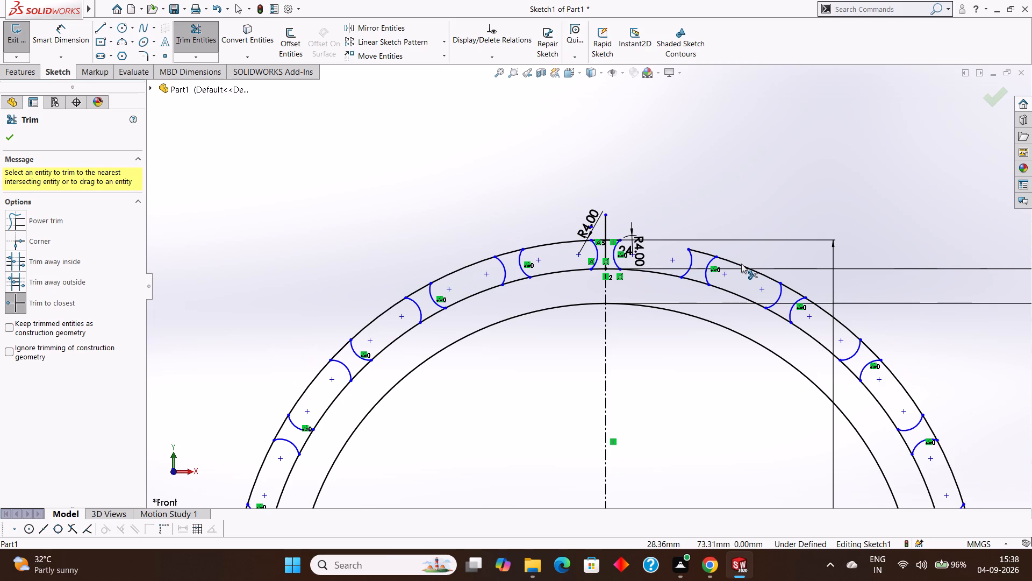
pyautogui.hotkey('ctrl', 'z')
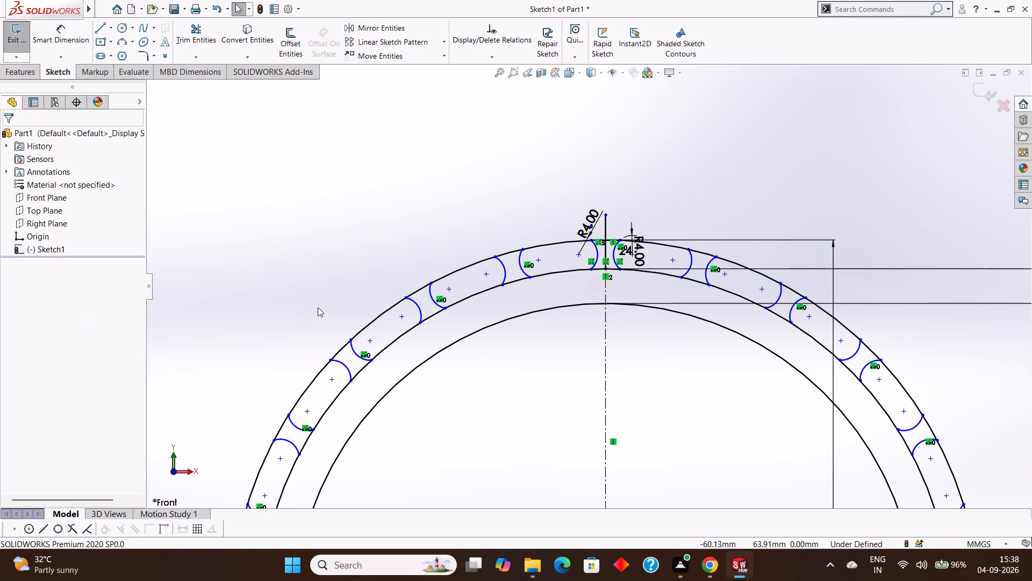
# Replace the 24-instance pattern with a Circular Sketch Pattern of both flank arcs about the origin, 35 equally spaced instances over 360 degrees.
pyautogui.hotkey('ctrl', 'z')
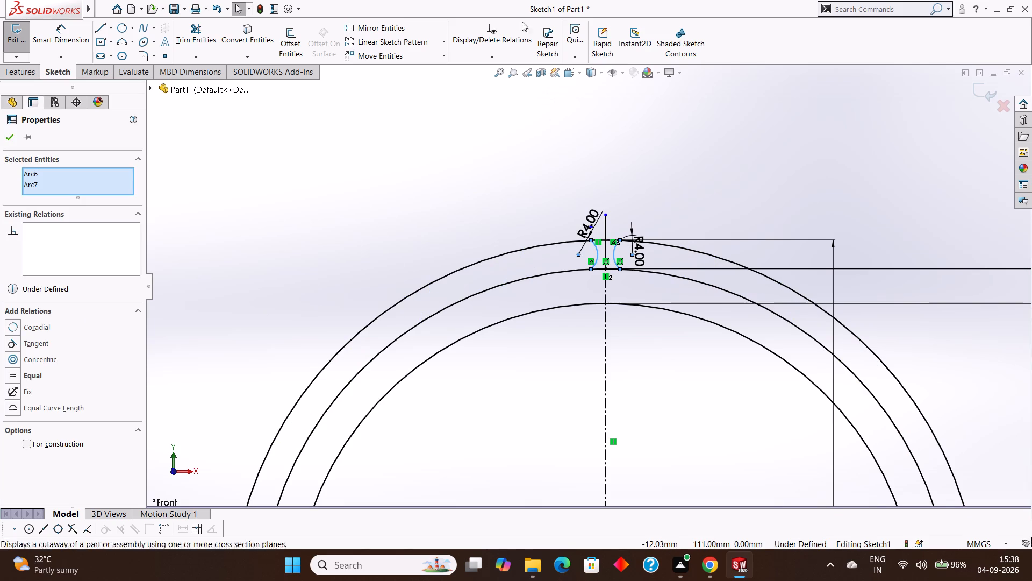
pyautogui.click(445, 42)
pyautogui.click(439, 67)
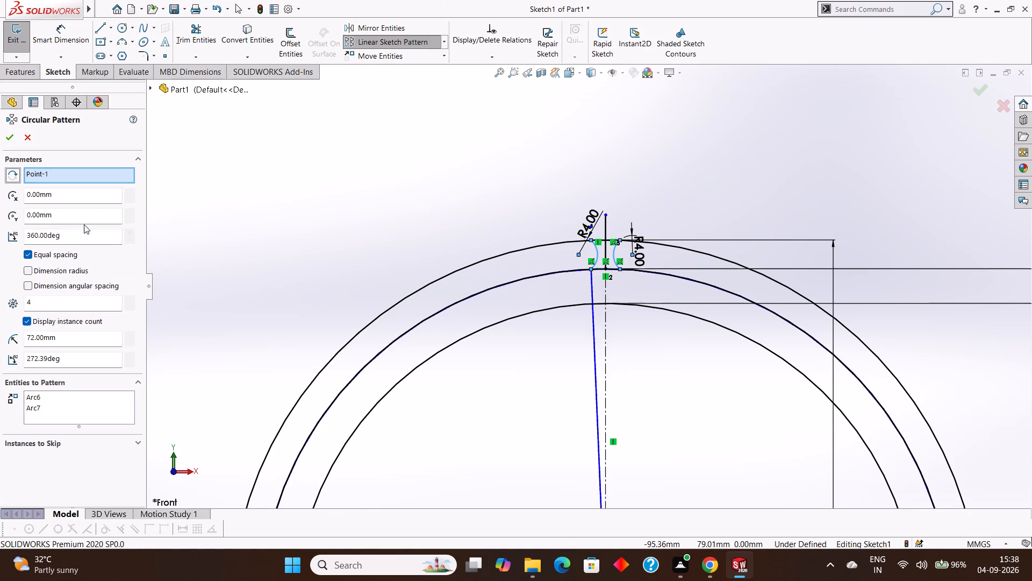
pyautogui.doubleClick(56, 304)
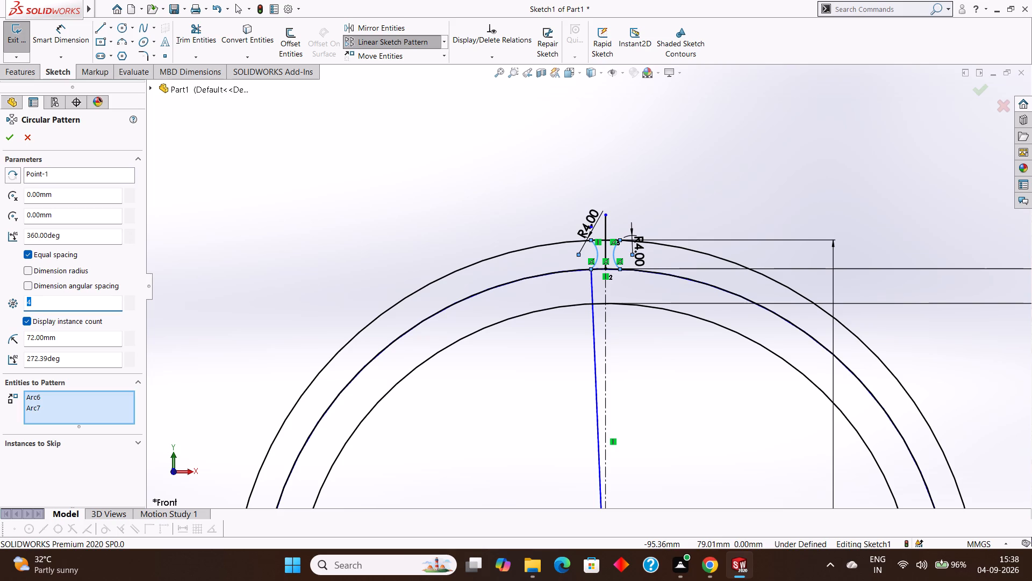
pyautogui.write('30')
pyautogui.press('Return')
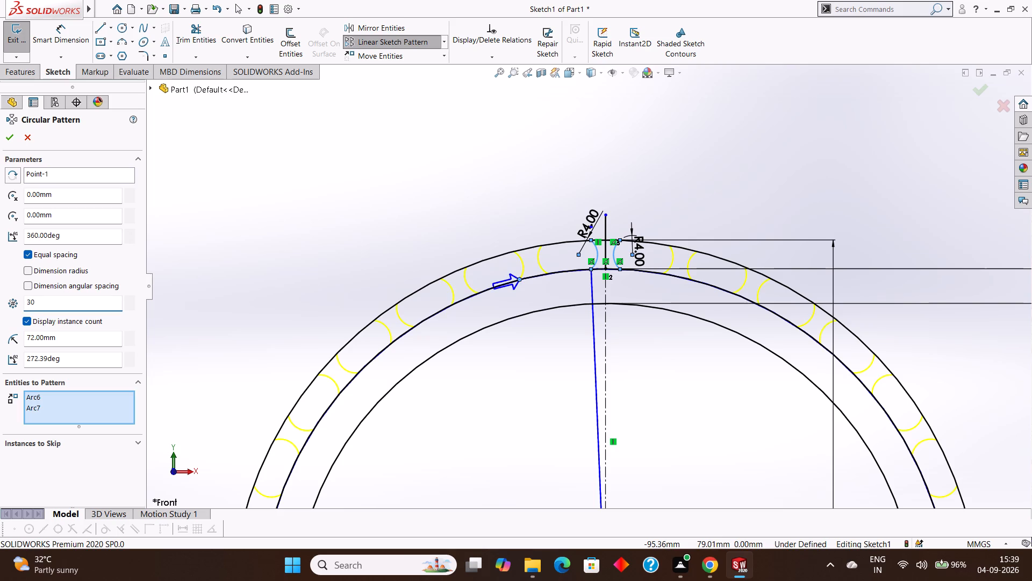
pyautogui.doubleClick(37, 304)
pyautogui.write('35')
pyautogui.press('Return')
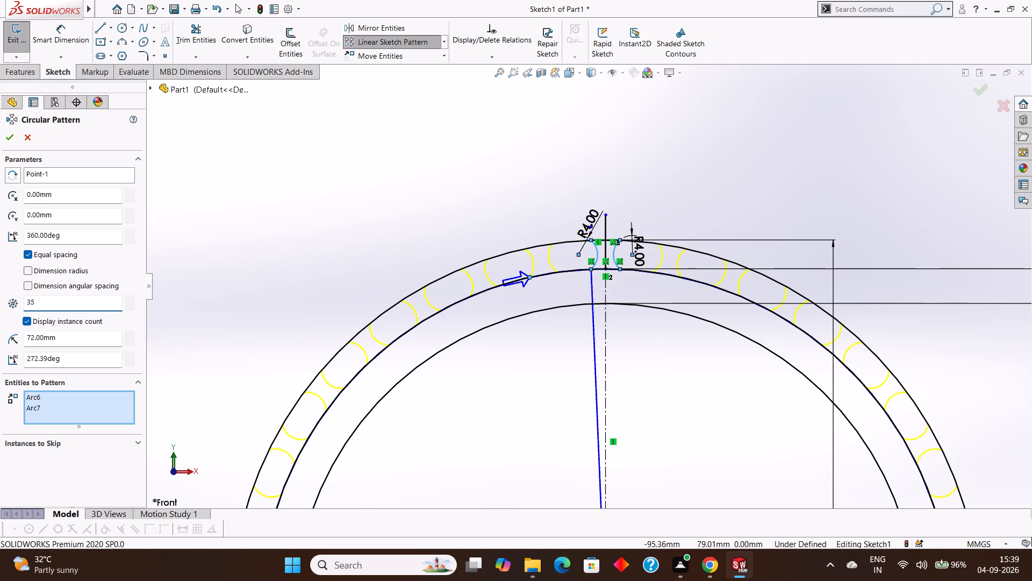
pyautogui.click(14, 136)
pyautogui.scroll(-2, 672, 442)
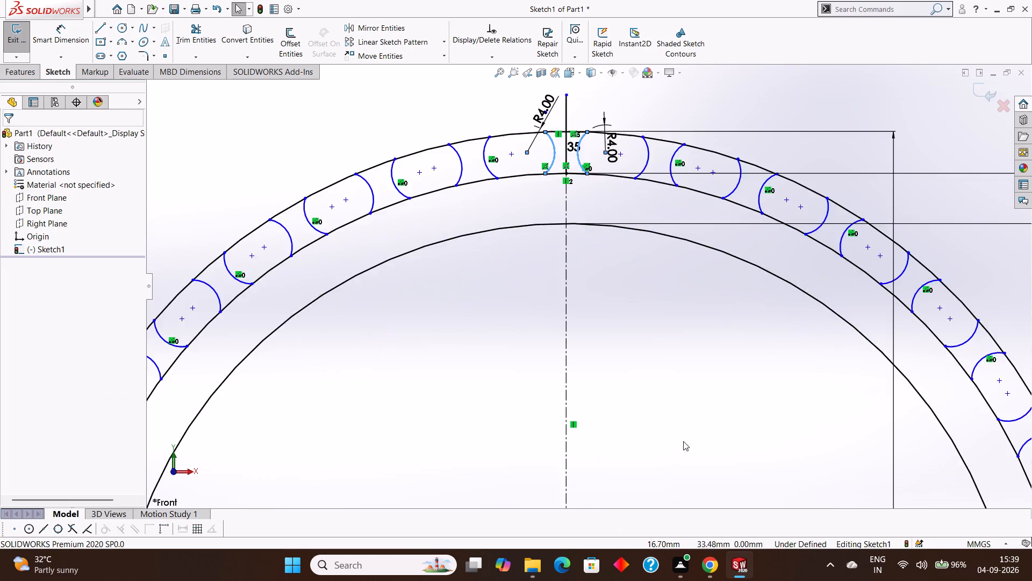
pyautogui.scroll(9, 684, 441)
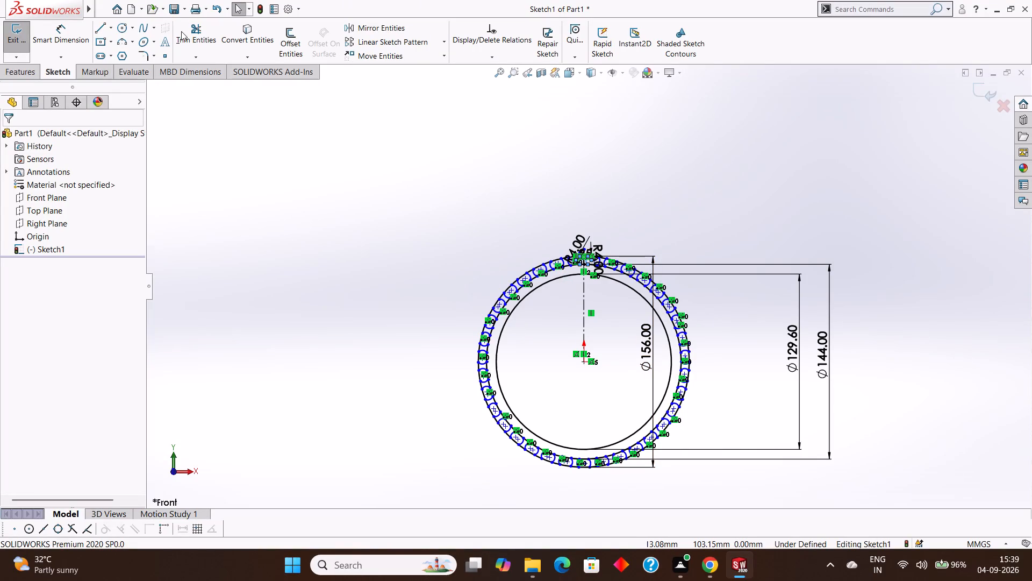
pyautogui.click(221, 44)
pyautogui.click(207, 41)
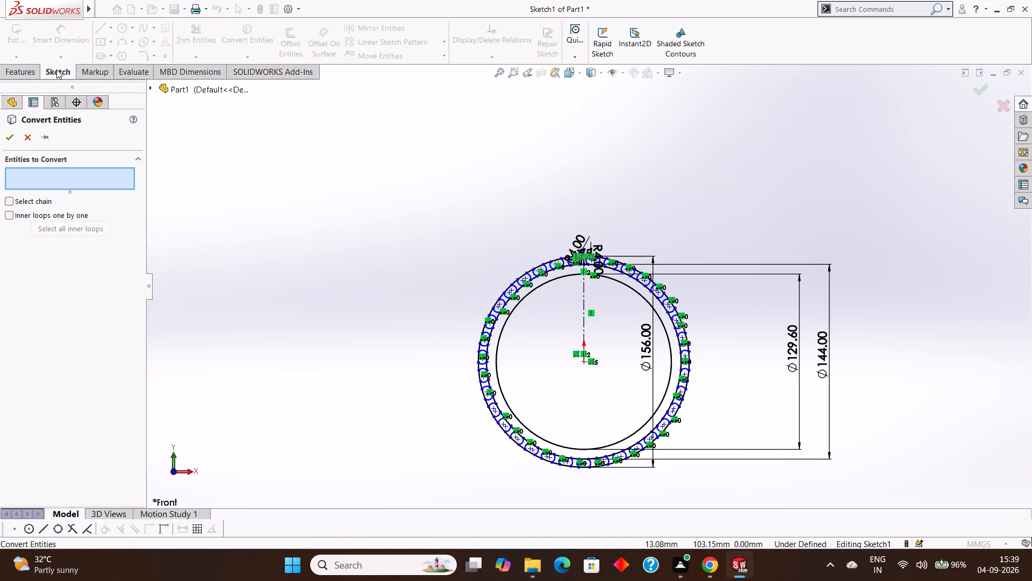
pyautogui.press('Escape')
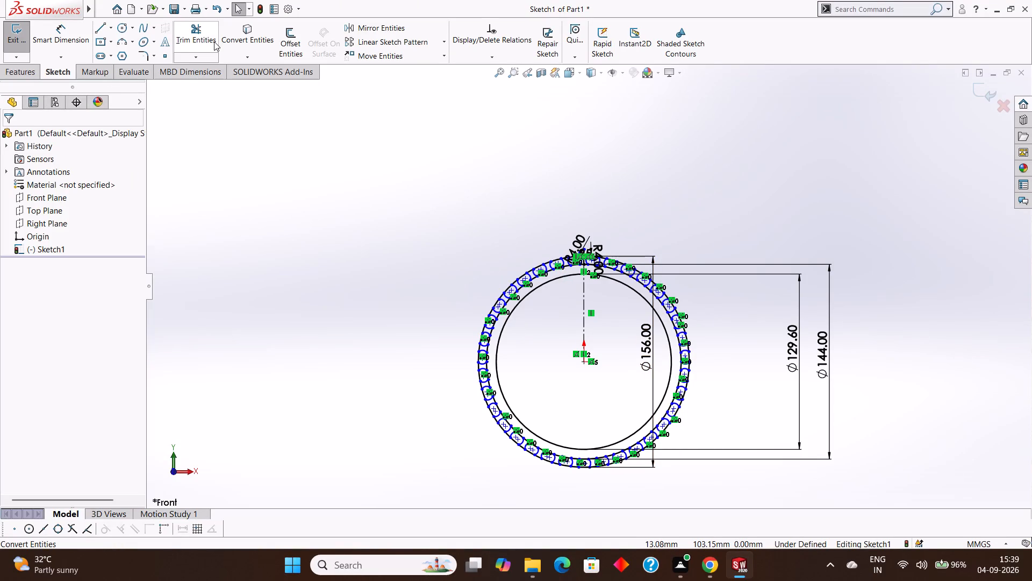
# Trim away the 156 mm circle segments across the first five tooth gaps clockwise from the centreline.
pyautogui.click(214, 41)
pyautogui.scroll(-5, 591, 258)
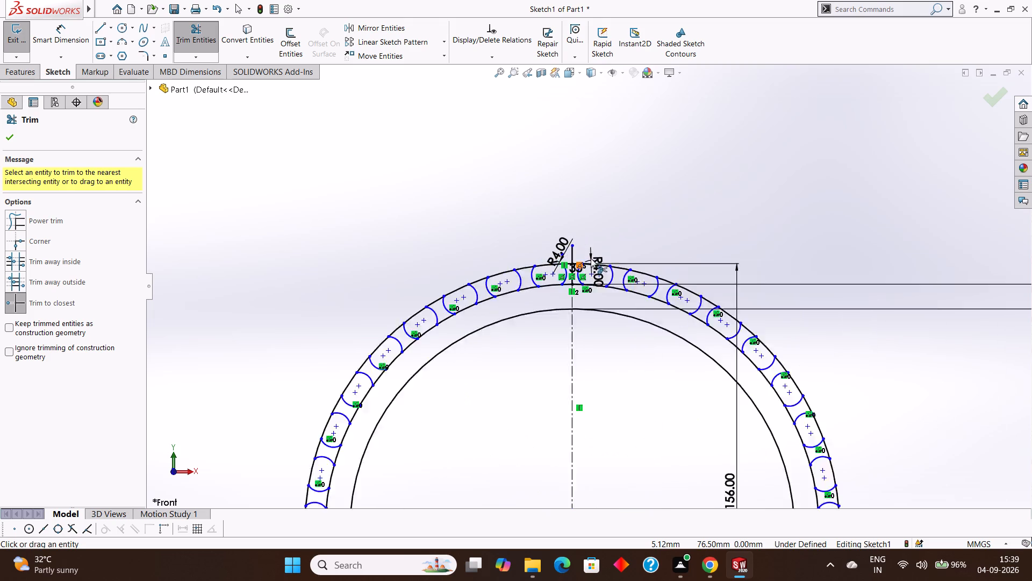
pyautogui.scroll(-6, 591, 258)
pyautogui.scroll(-5, 544, 294)
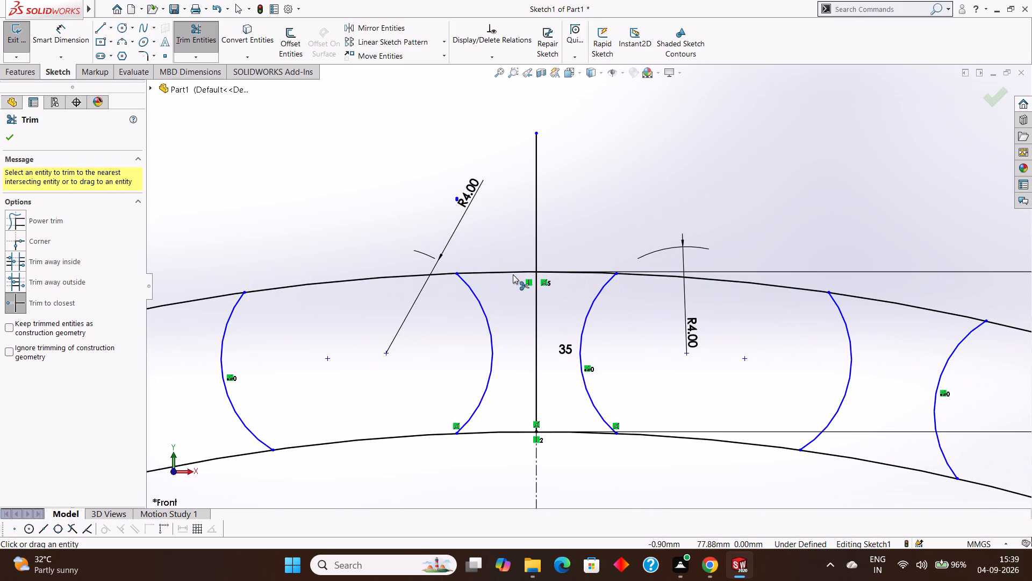
pyautogui.click(746, 282)
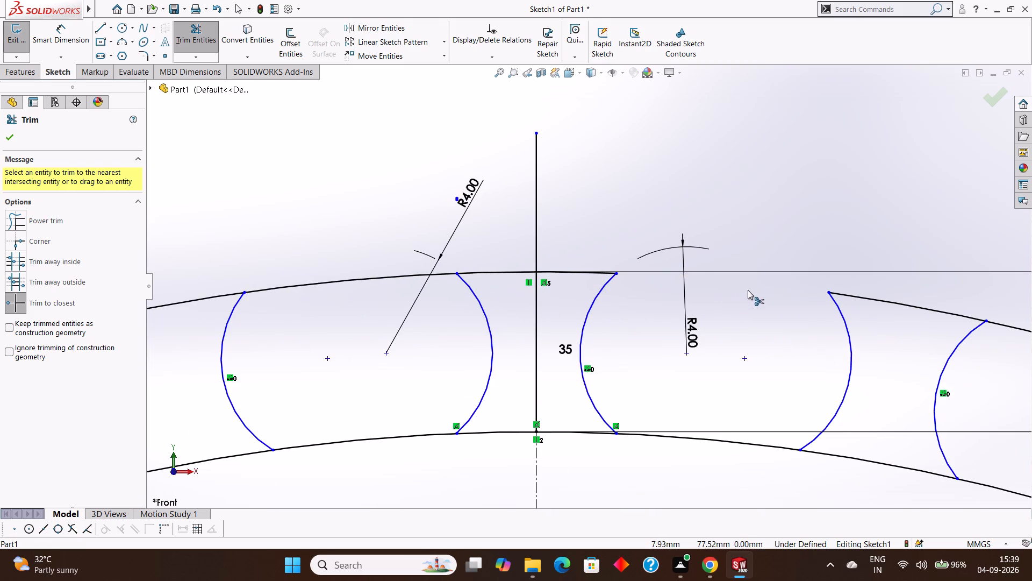
pyautogui.scroll(9, 733, 304)
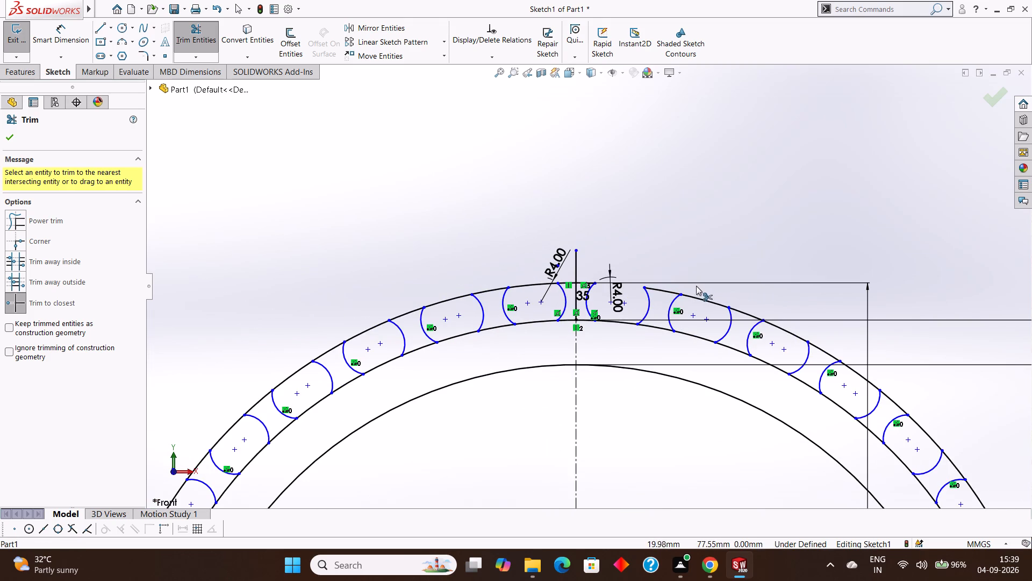
pyautogui.click(698, 299)
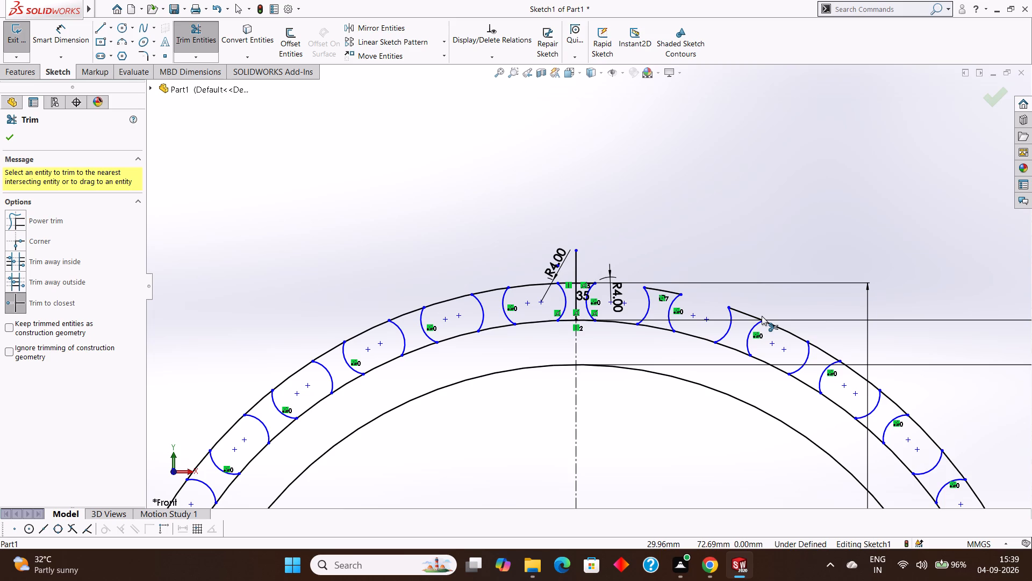
pyautogui.click(786, 334)
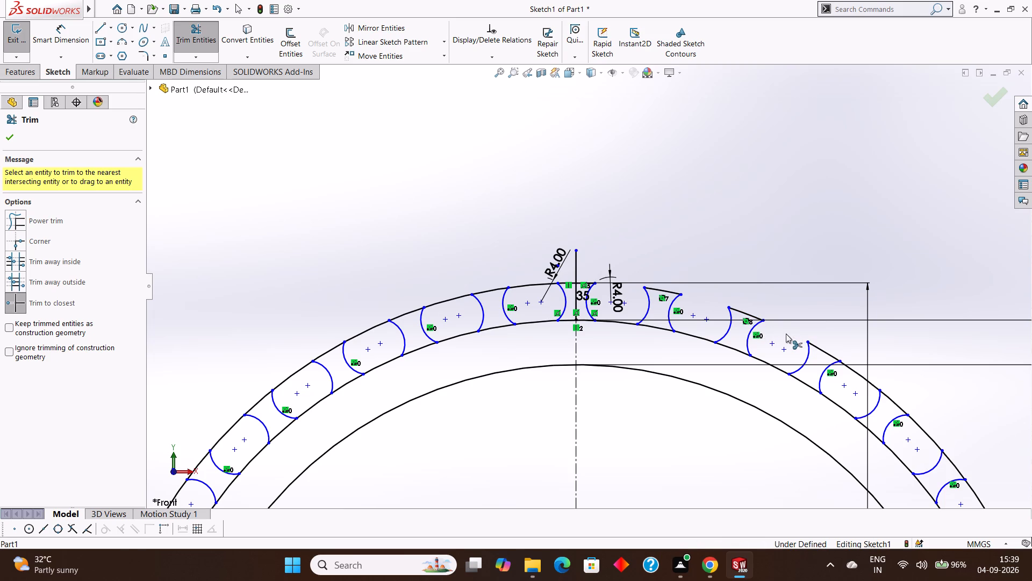
pyautogui.click(870, 381)
pyautogui.click(933, 438)
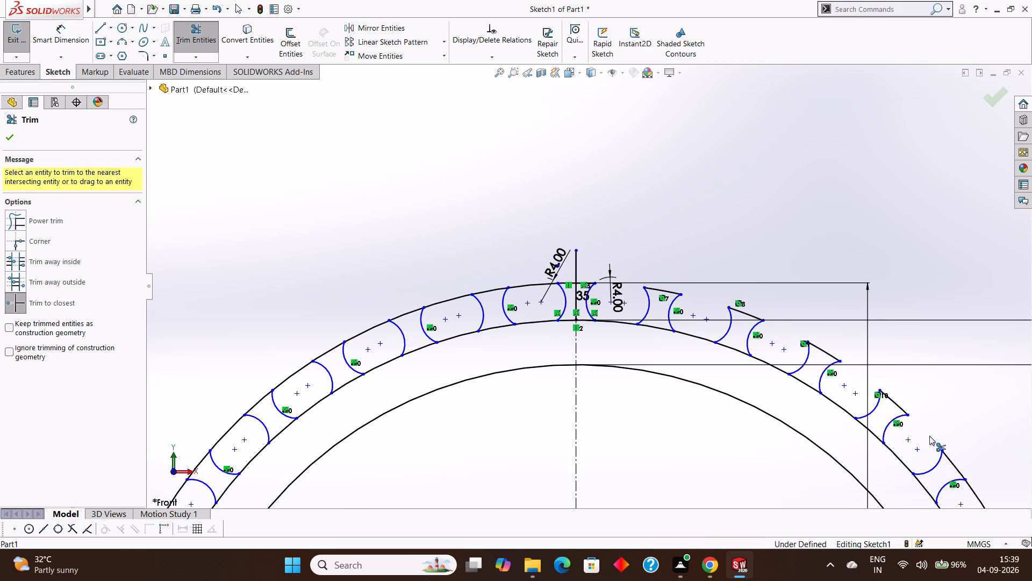
# Trim away the 156 mm circle segments across the following three tooth gaps clockwise on the upper right of the ring.
pyautogui.scroll(6, 743, 288)
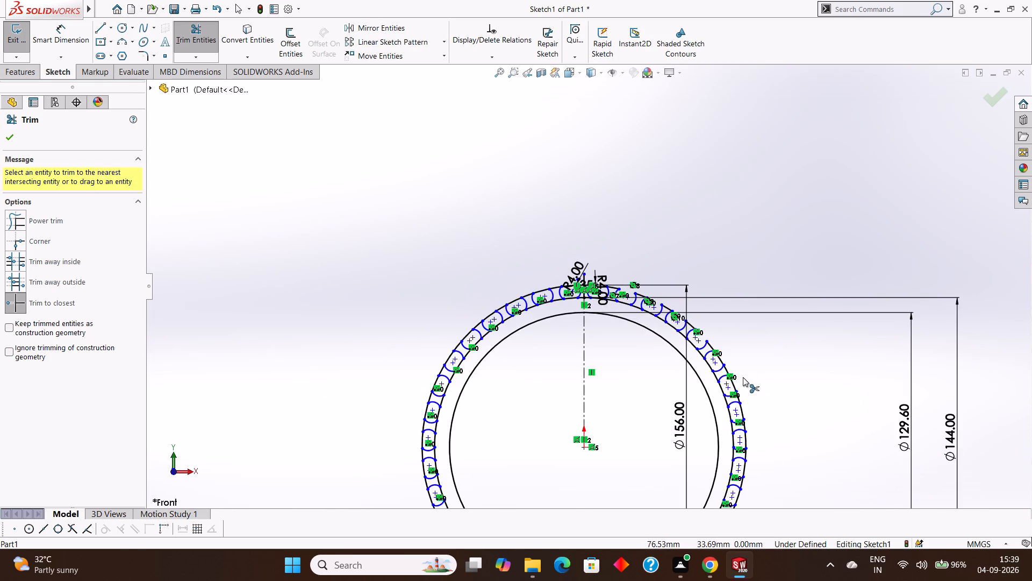
pyautogui.scroll(-6, 743, 377)
pyautogui.click(598, 273)
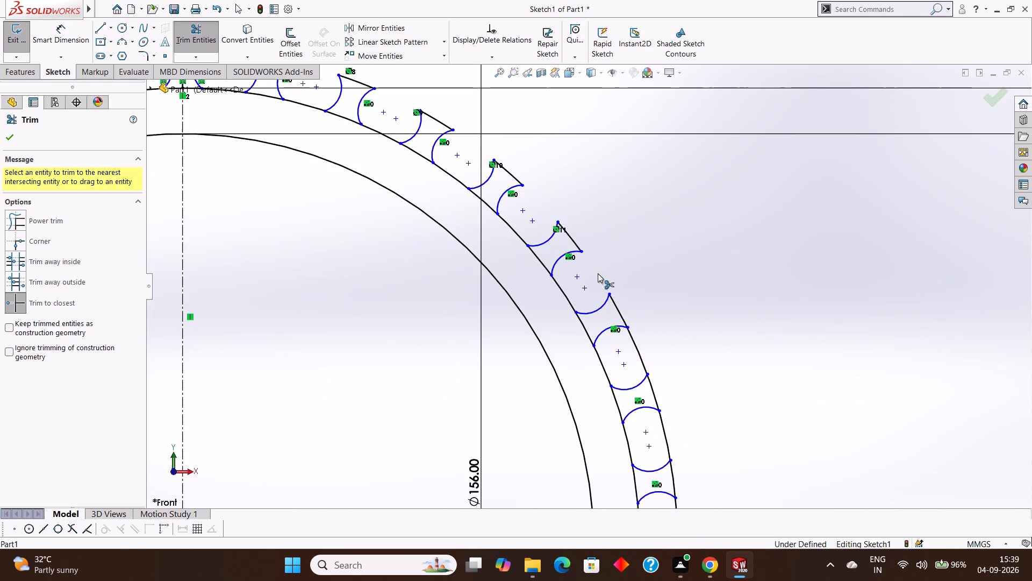
pyautogui.click(642, 360)
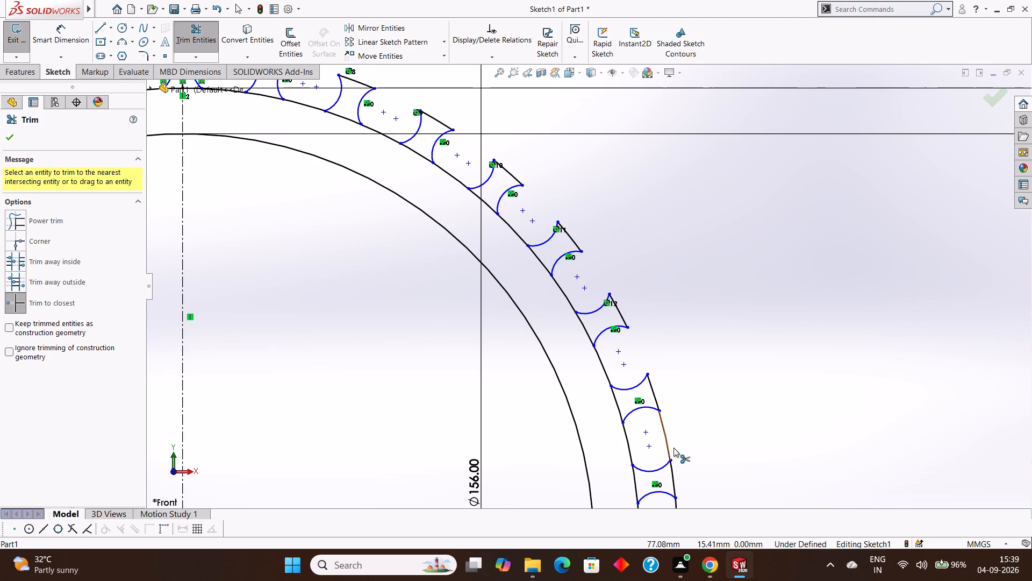
pyautogui.click(665, 430)
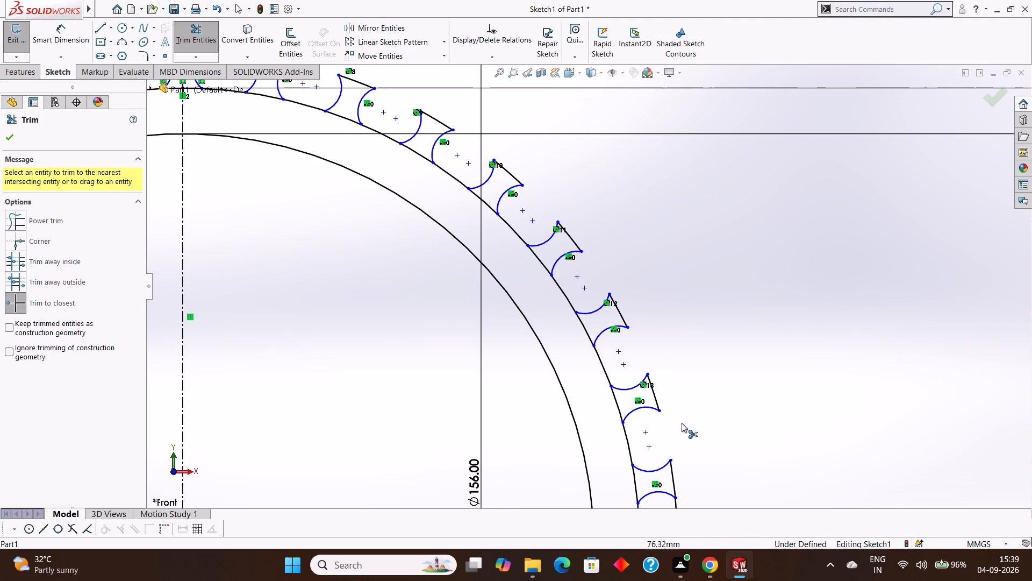
# Trim away the 156 mm circle segments across five more tooth gaps clockwise, from the ring's right side into its lower right.
pyautogui.scroll(7, 787, 373)
pyautogui.scroll(-2, 413, 415)
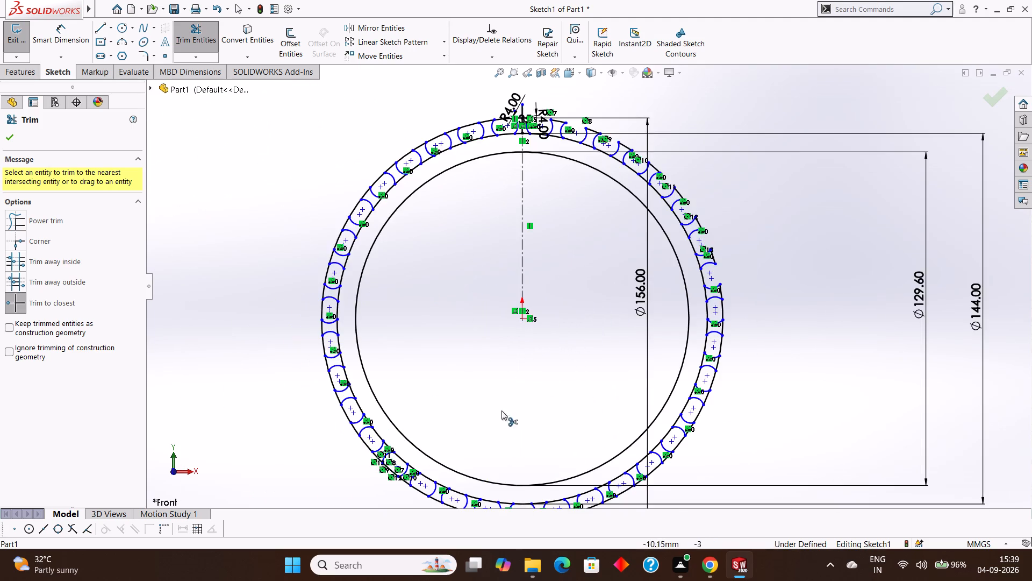
pyautogui.scroll(-2, 556, 367)
pyautogui.scroll(-1, 607, 338)
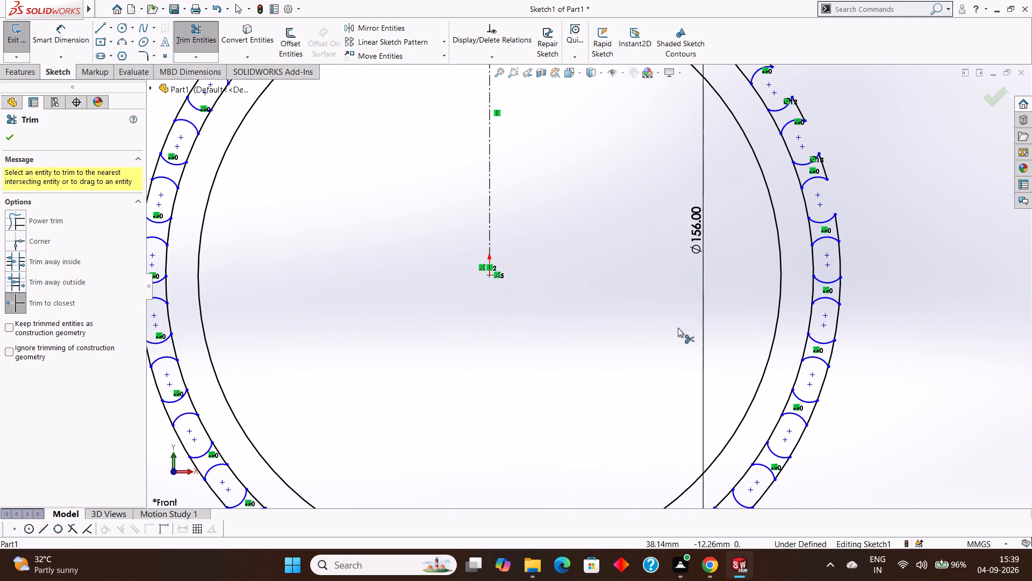
pyautogui.click(837, 252)
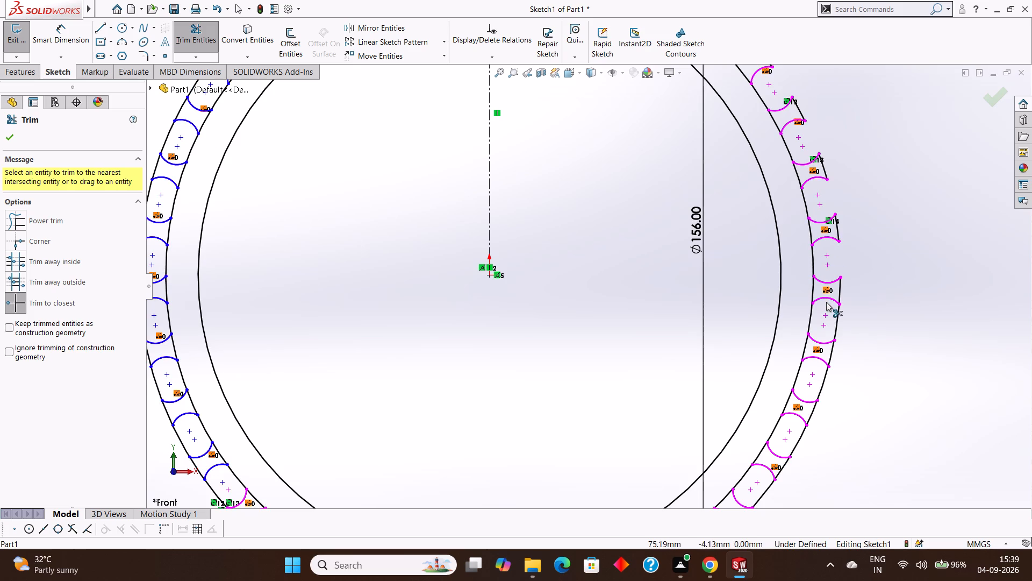
pyautogui.click(836, 324)
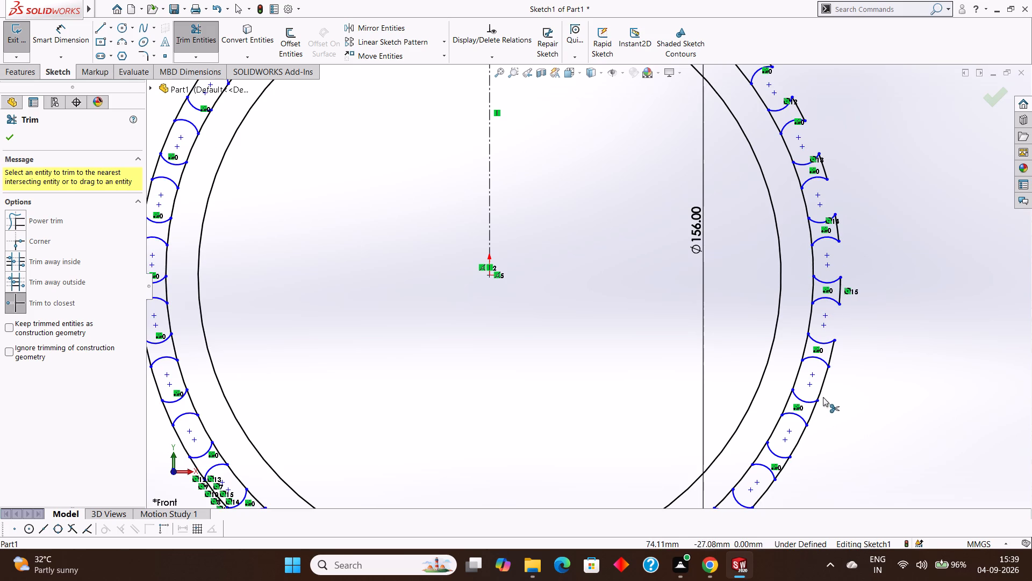
pyautogui.click(823, 387)
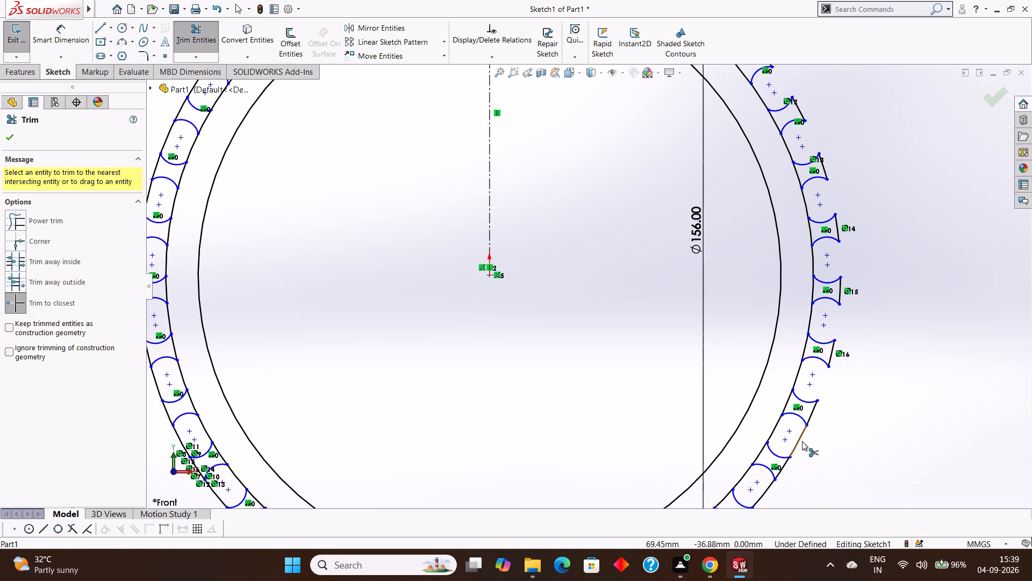
pyautogui.click(802, 441)
pyautogui.click(761, 498)
# Trim away the 156 mm circle segments across the next five tooth gaps clockwise, from the ring's lower right to its bottom centre.
pyautogui.scroll(1, 877, 441)
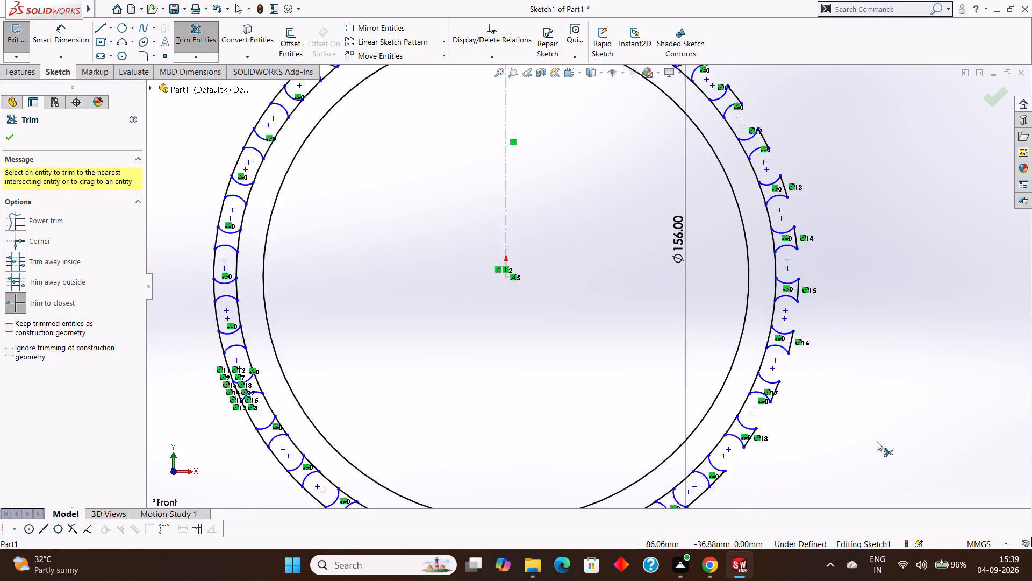
pyautogui.scroll(2, 877, 441)
pyautogui.scroll(-1, 957, 321)
pyautogui.scroll(4, 942, 320)
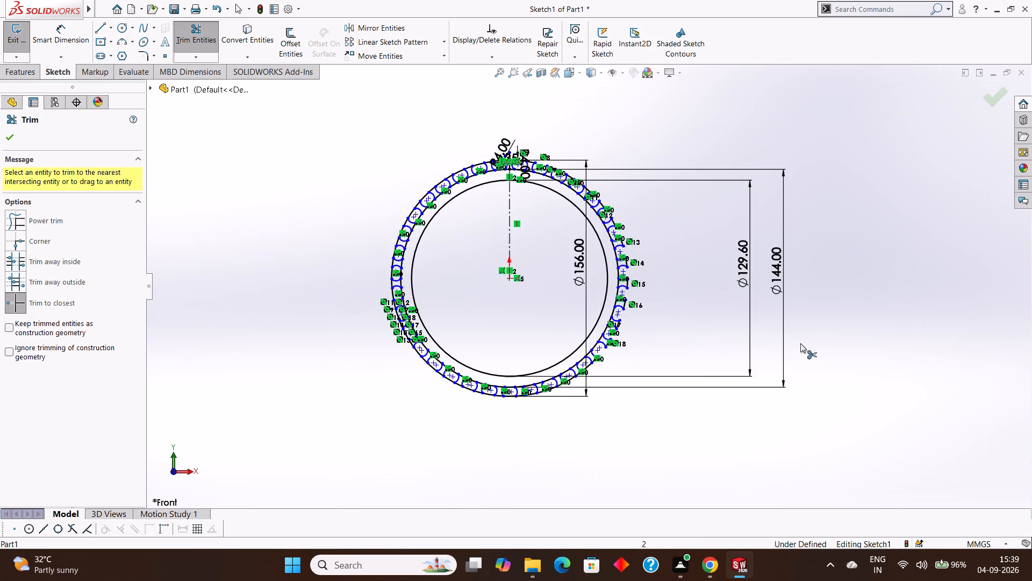
pyautogui.scroll(-2, 472, 378)
pyautogui.scroll(-2, 643, 409)
pyautogui.scroll(-2, 484, 274)
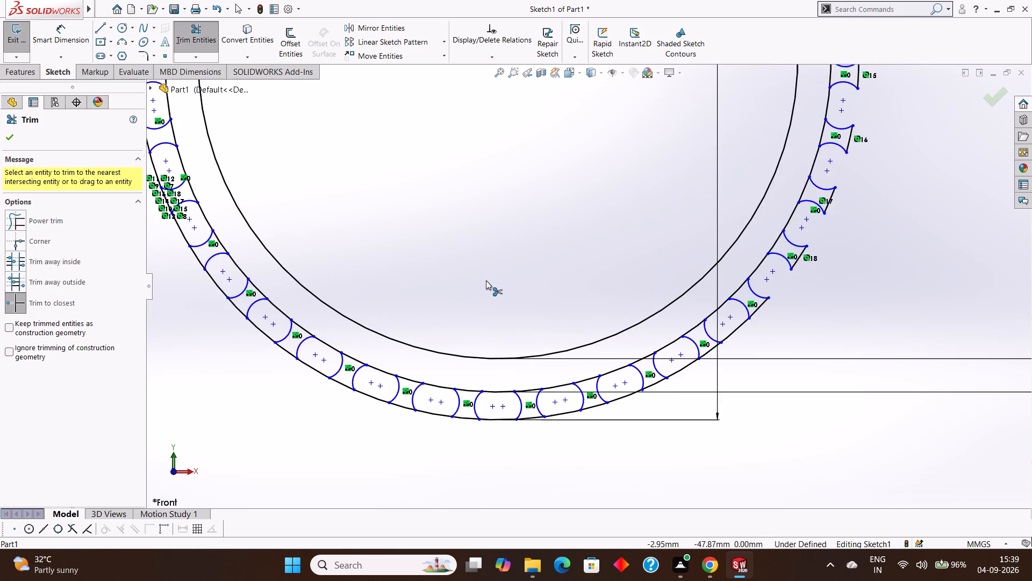
pyautogui.scroll(-1, 496, 292)
pyautogui.click(795, 333)
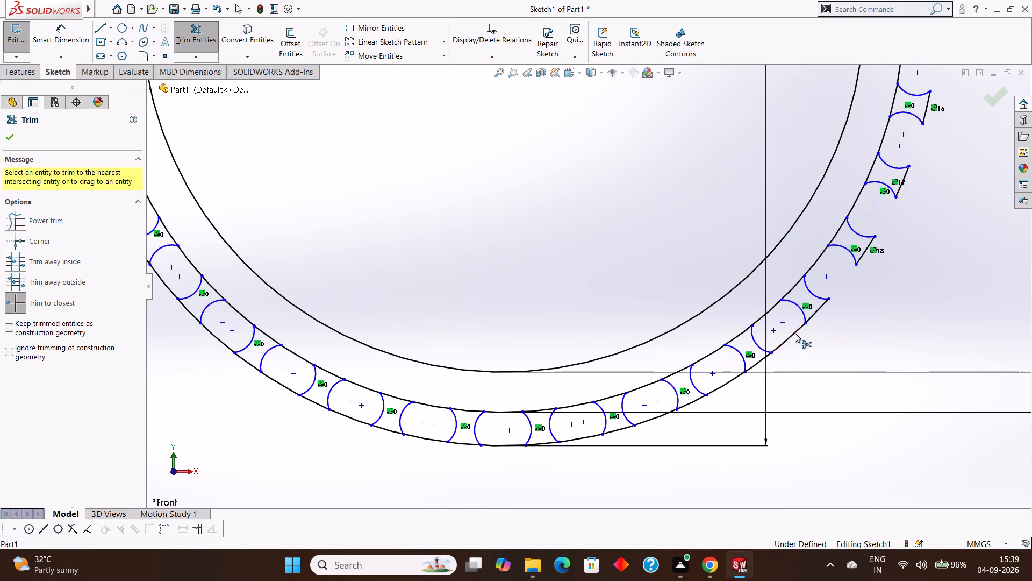
pyautogui.click(720, 387)
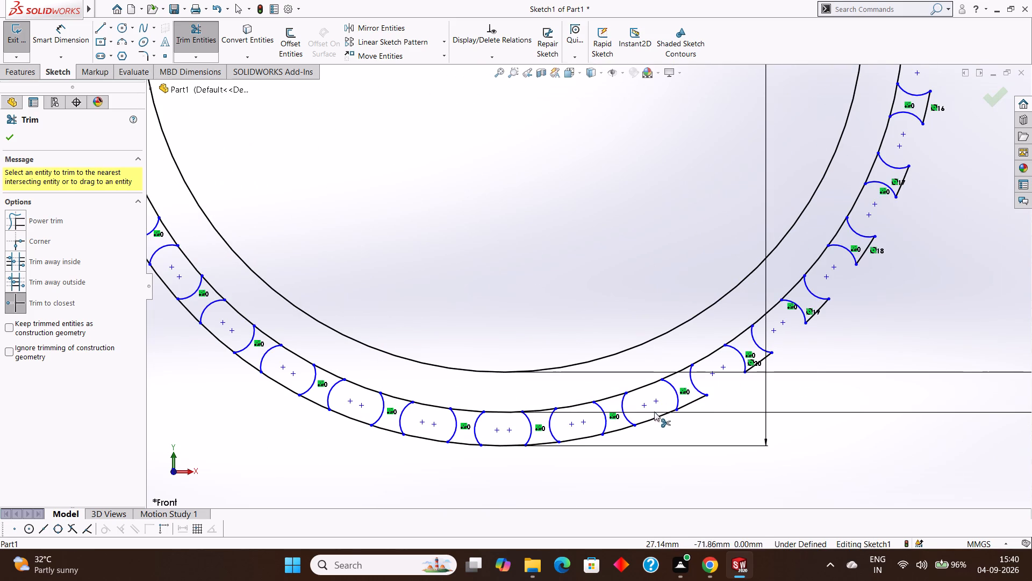
pyautogui.click(654, 419)
pyautogui.click(573, 439)
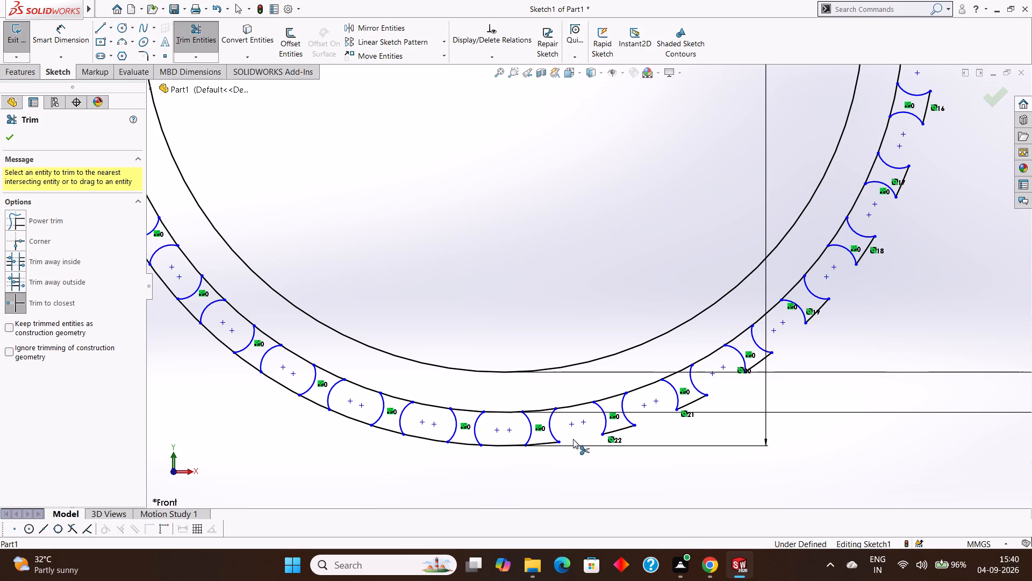
pyautogui.click(491, 444)
# Trim away the 156 mm circle segments across five more tooth gaps clockwise, from just past the ring's bottom centre into its lower left.
pyautogui.click(430, 440)
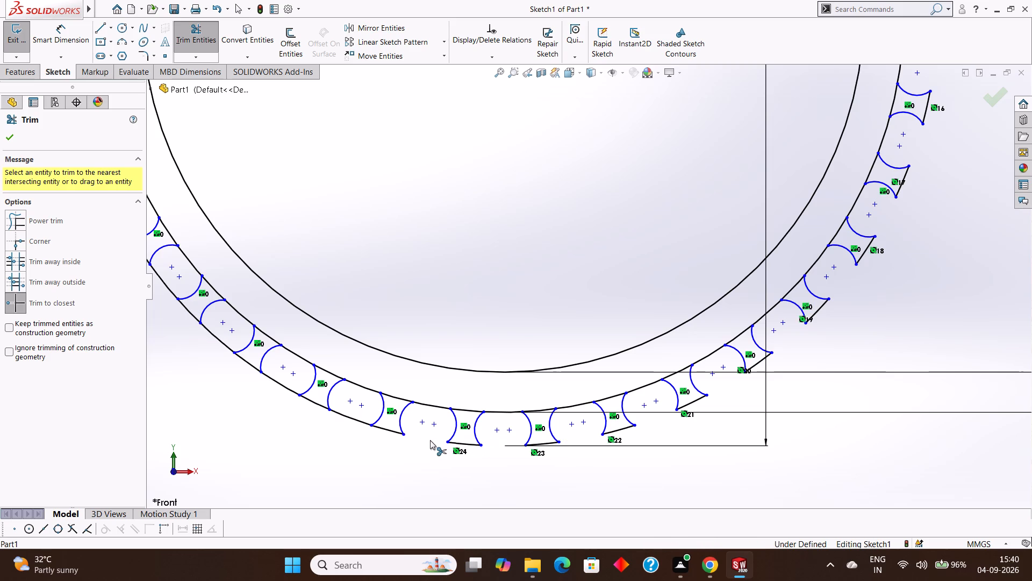
pyautogui.click(342, 413)
pyautogui.click(279, 380)
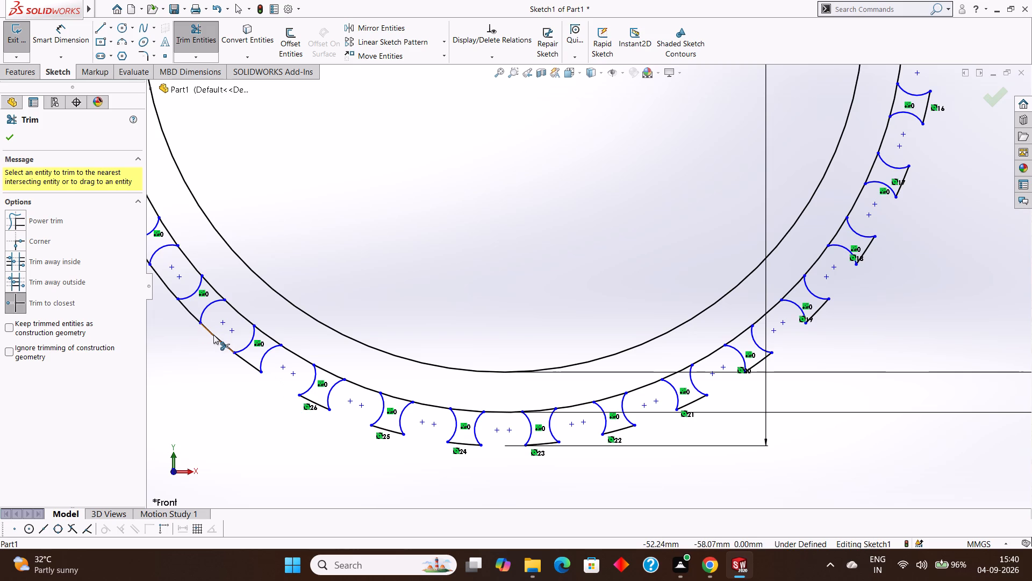
pyautogui.click(221, 335)
pyautogui.click(214, 336)
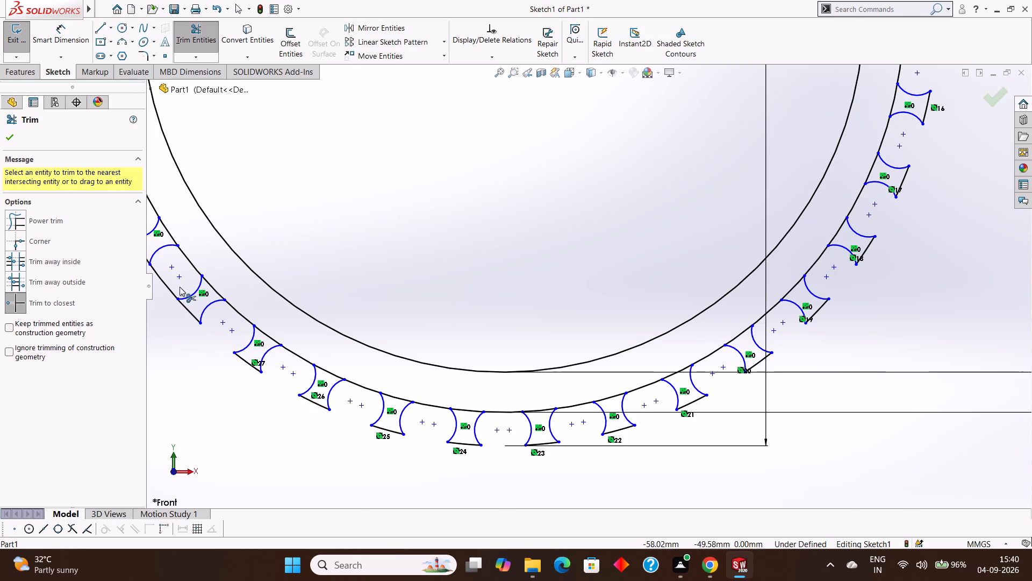
pyautogui.click(163, 282)
# Trim away the 156 mm circle segments across the next seven tooth gaps clockwise, up the left side of the ring.
pyautogui.scroll(2, 476, 438)
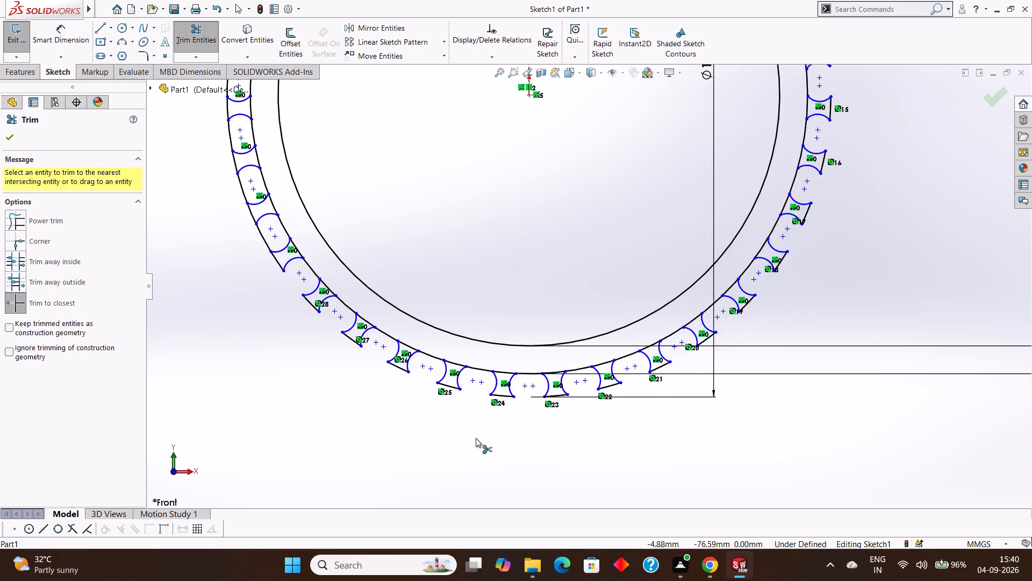
pyautogui.scroll(5, 476, 438)
pyautogui.scroll(-3, 498, 89)
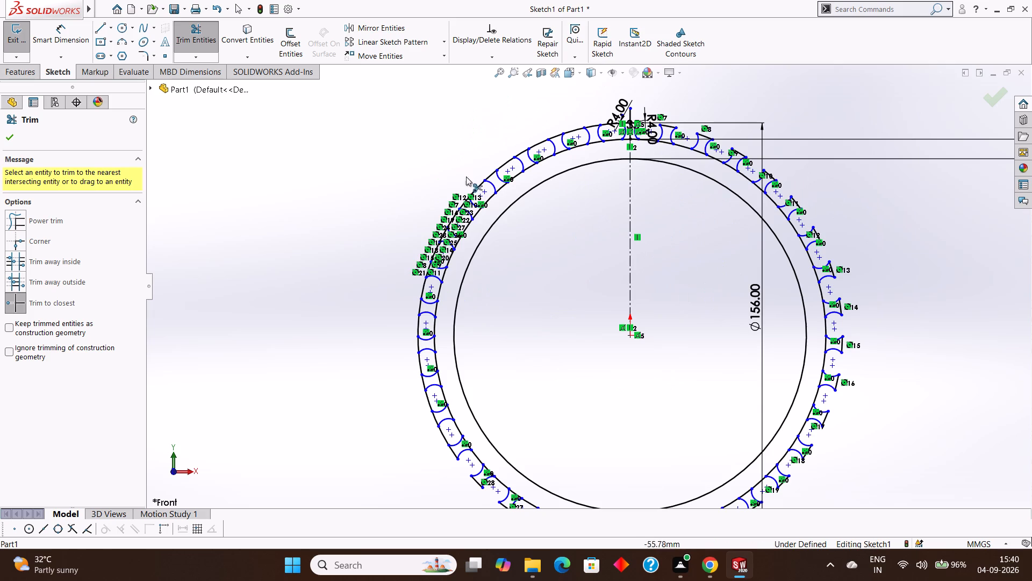
pyautogui.scroll(-2, 459, 472)
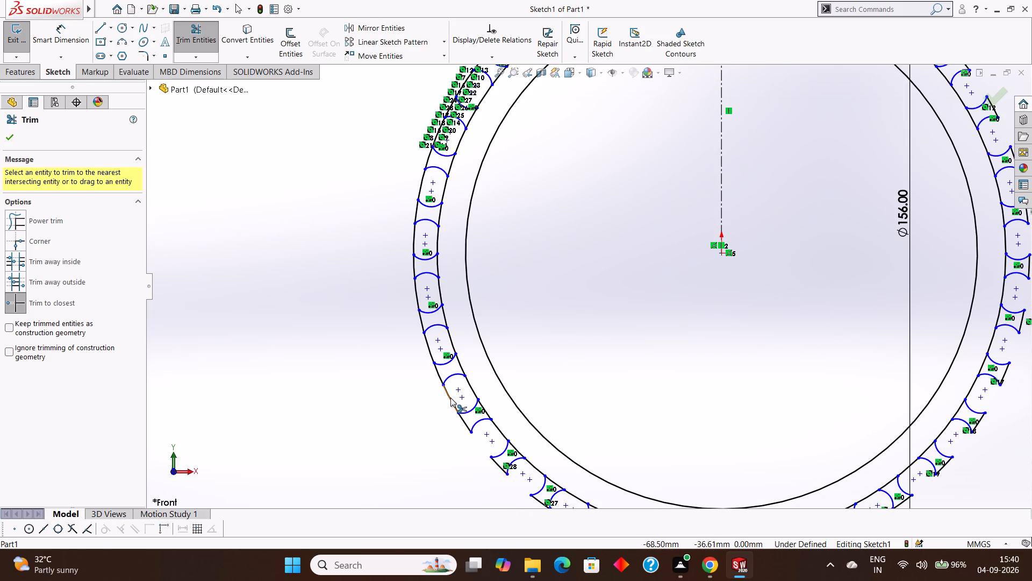
pyautogui.click(450, 398)
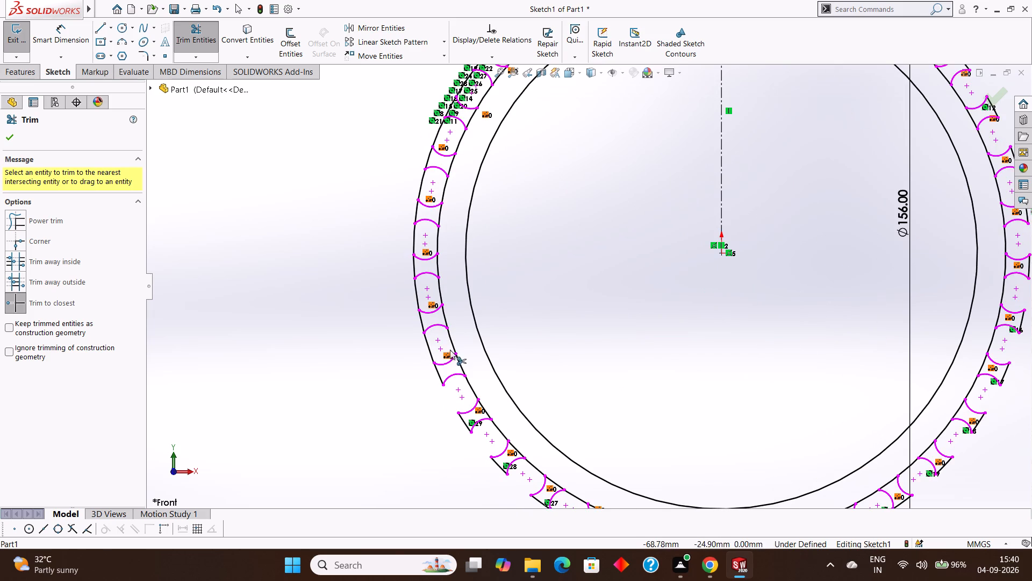
pyautogui.click(428, 346)
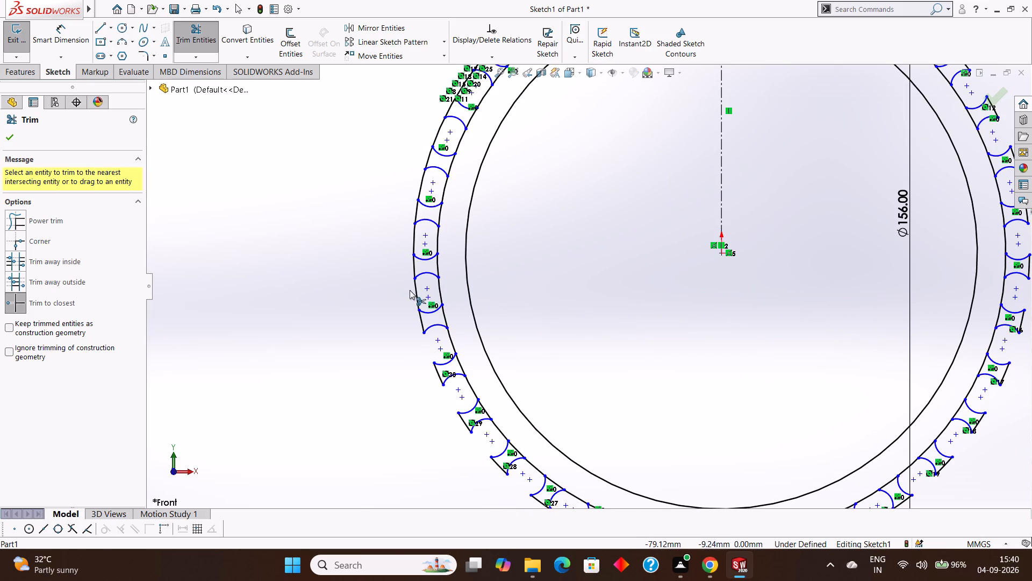
pyautogui.click(417, 290)
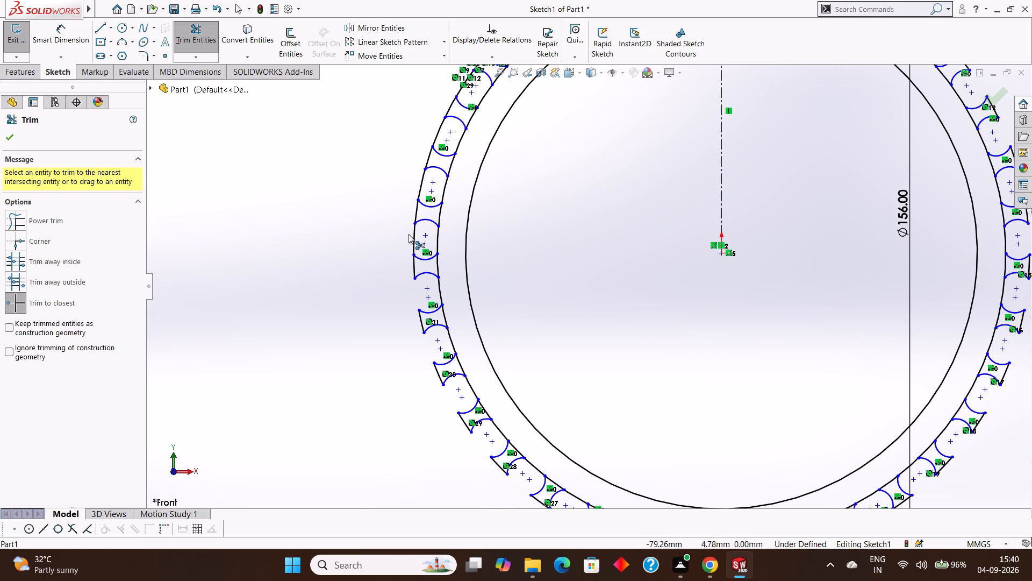
pyautogui.click(412, 235)
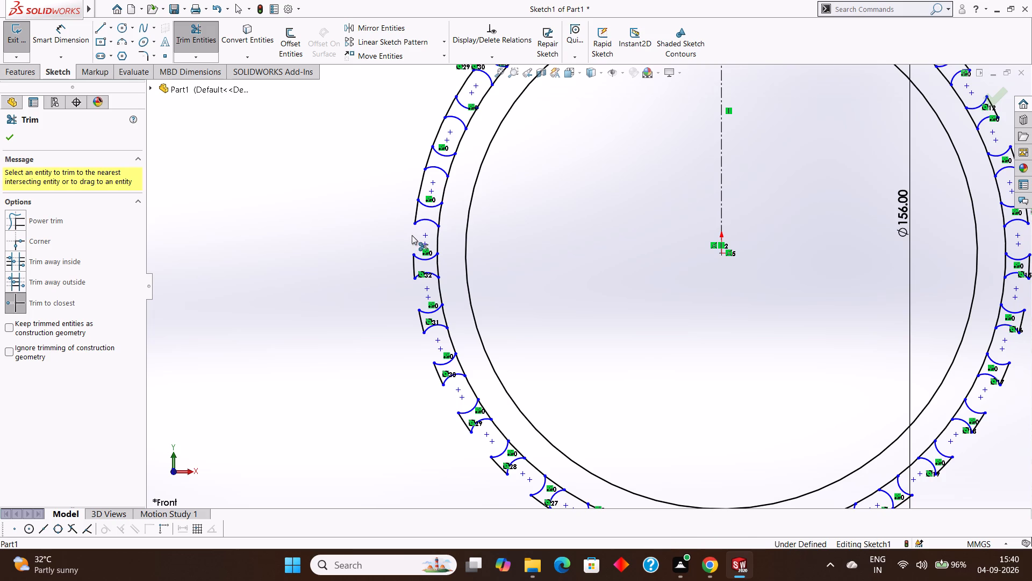
pyautogui.click(425, 178)
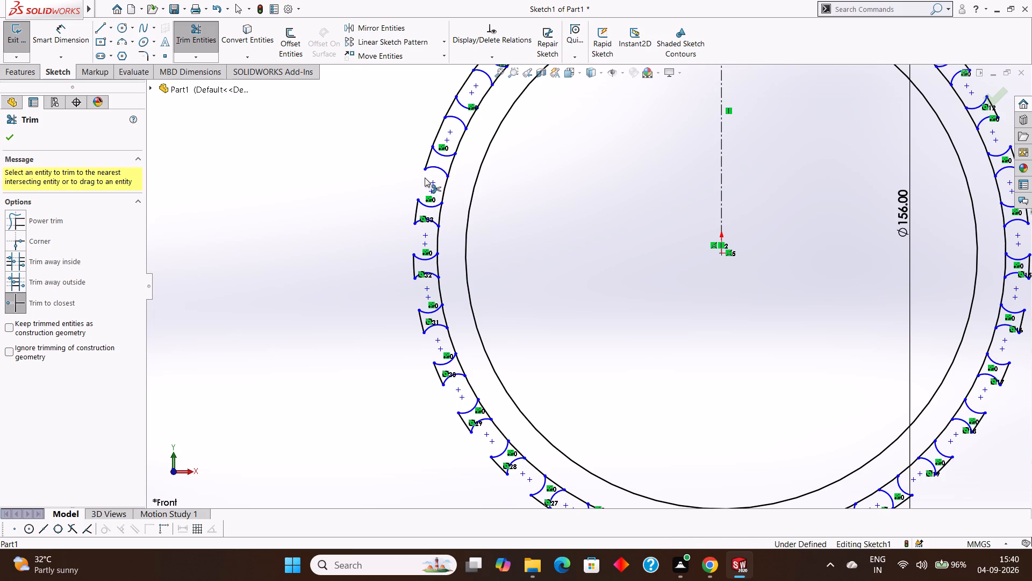
pyautogui.click(441, 129)
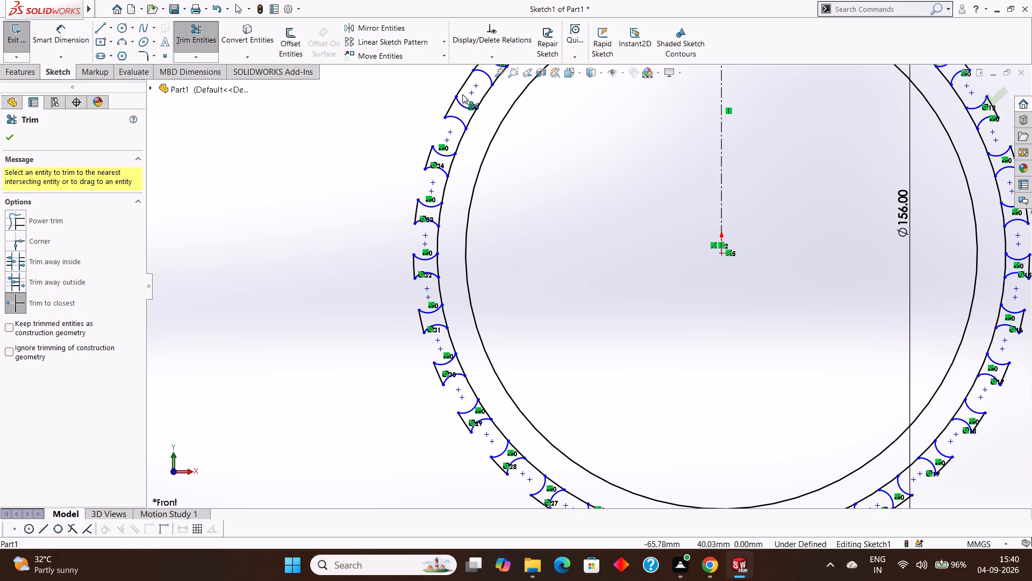
pyautogui.click(462, 86)
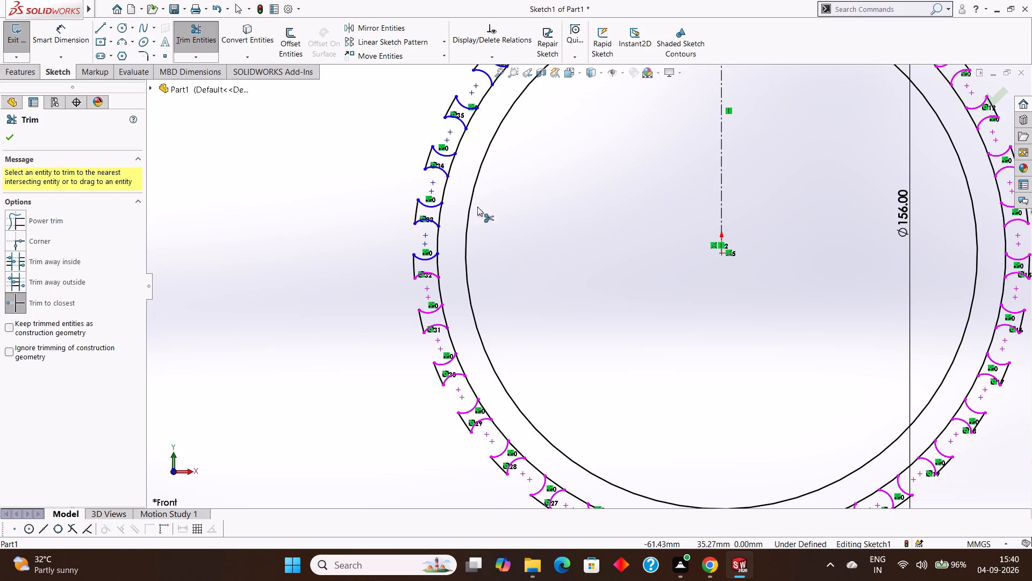
# Trim away the 156 mm circle segments across the last five tooth gaps on the ring's upper left, up to the centreline tooth.
pyautogui.scroll(4, 474, 230)
pyautogui.scroll(-6, 581, 133)
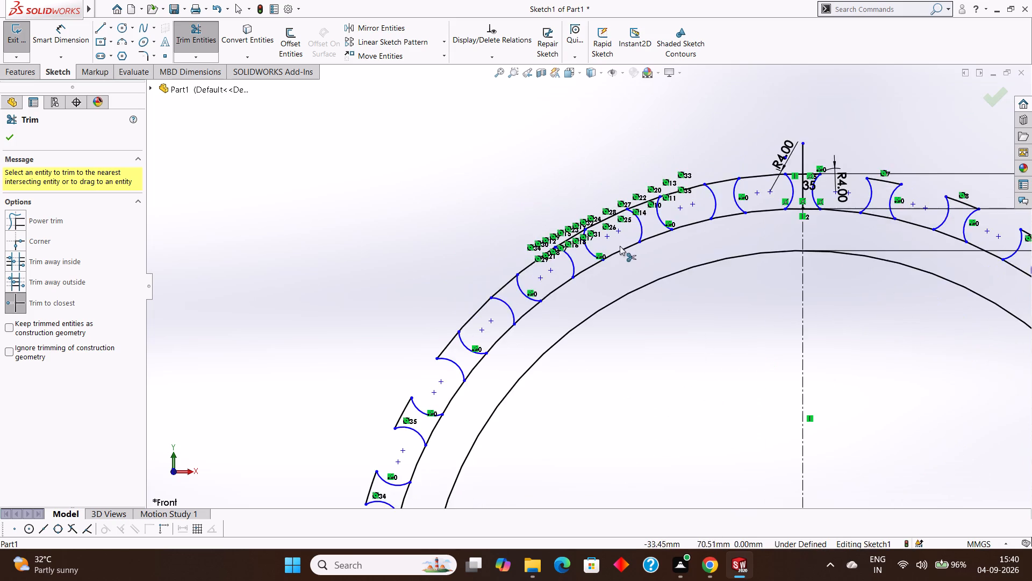
pyautogui.scroll(-2, 622, 260)
pyautogui.click(406, 338)
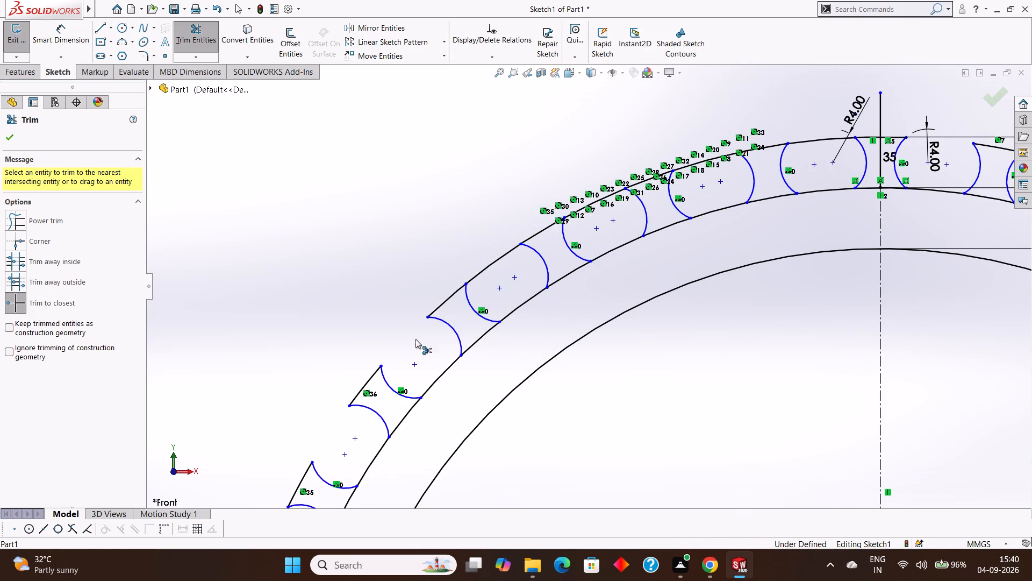
pyautogui.click(498, 259)
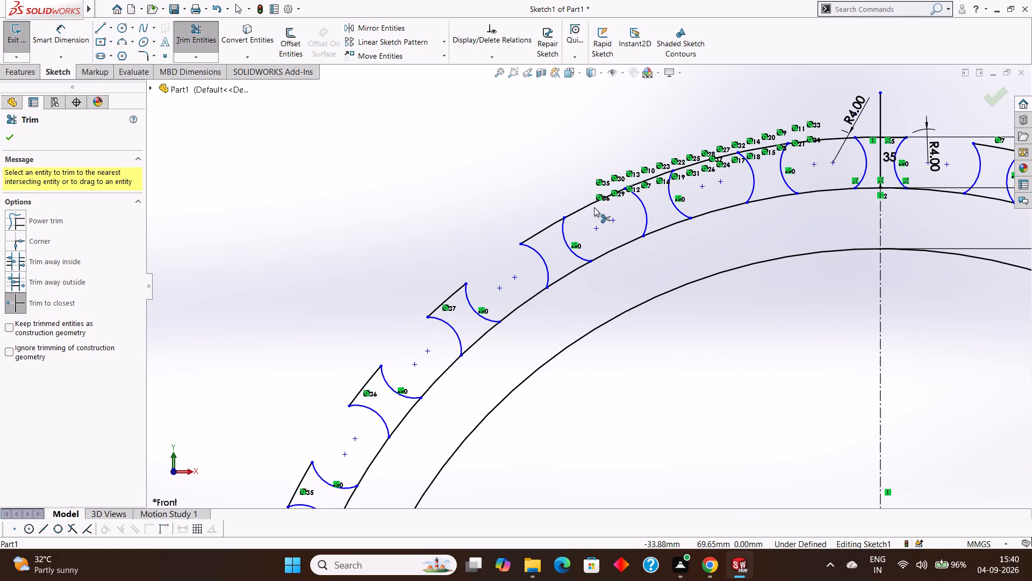
pyautogui.click(593, 205)
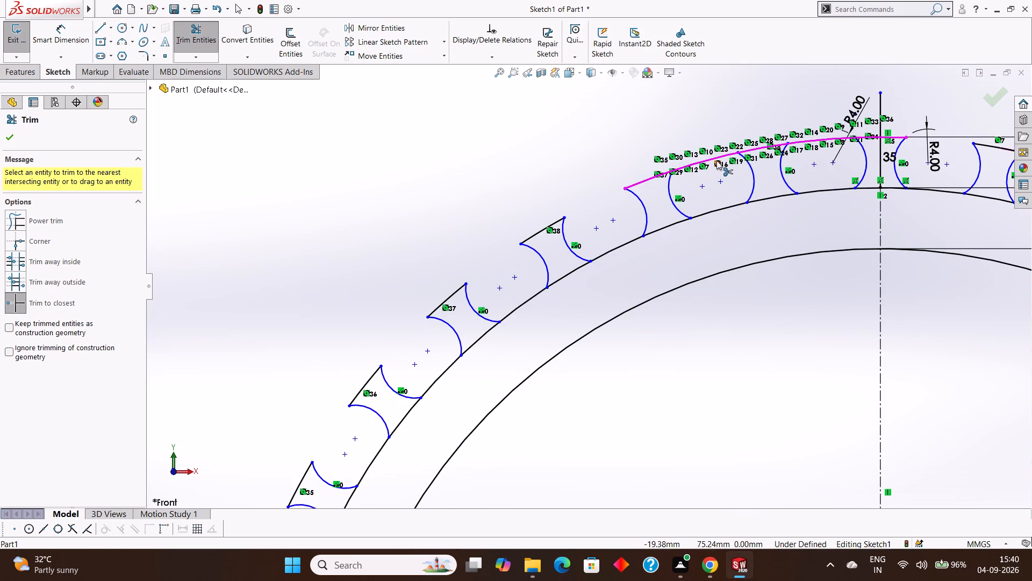
pyautogui.click(718, 158)
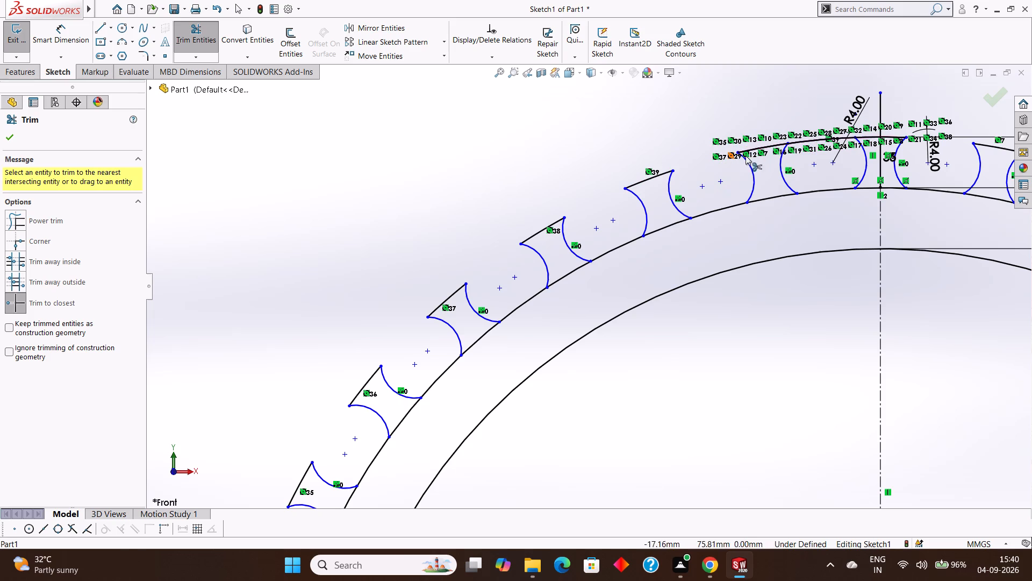
pyautogui.click(817, 141)
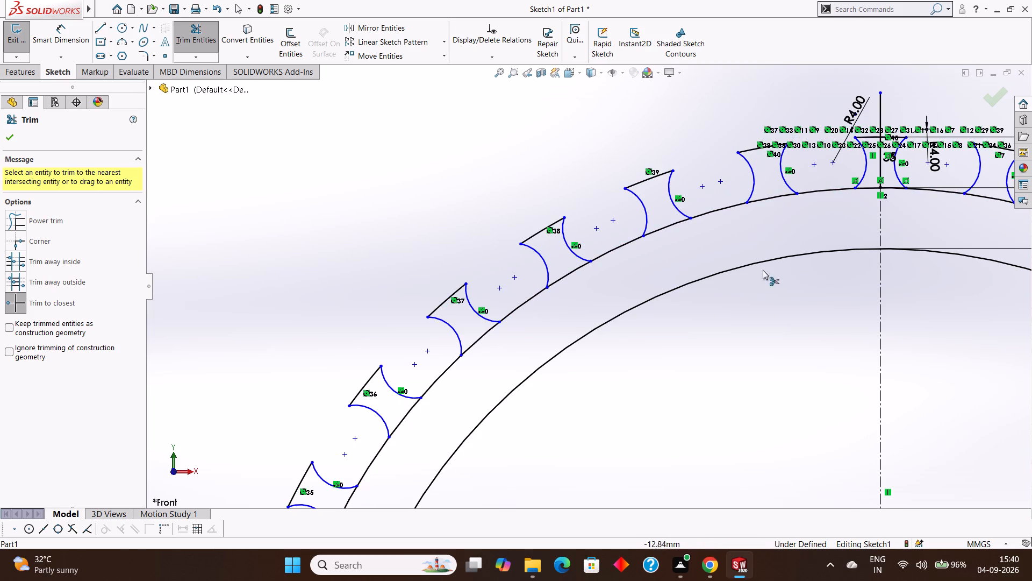
# Trim away both halves of the 144 mm circle segment beneath the centreline tooth at the top of the ring.
pyautogui.scroll(9, 736, 267)
pyautogui.scroll(-2, 735, 268)
pyautogui.scroll(3, 722, 309)
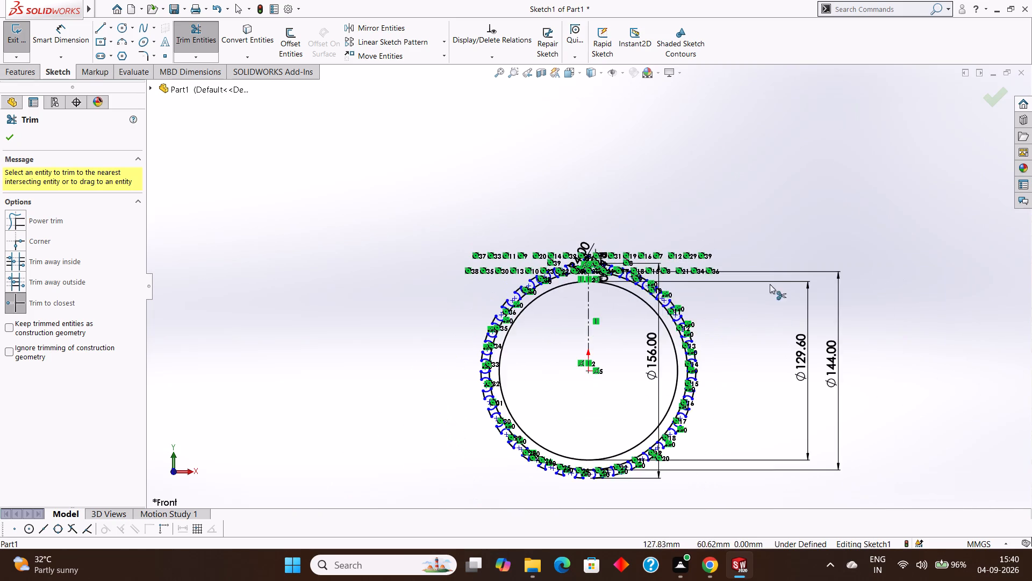
pyautogui.scroll(3, 770, 284)
pyautogui.scroll(-6, 481, 374)
pyautogui.scroll(-2, 760, 231)
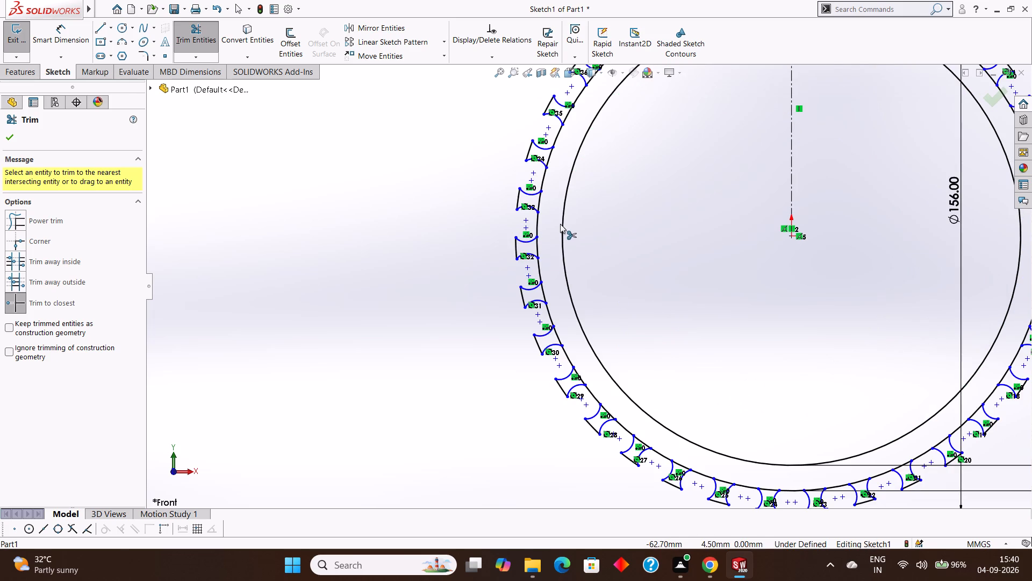
pyautogui.scroll(2, 542, 247)
pyautogui.scroll(2, 677, 199)
pyautogui.scroll(-8, 707, 91)
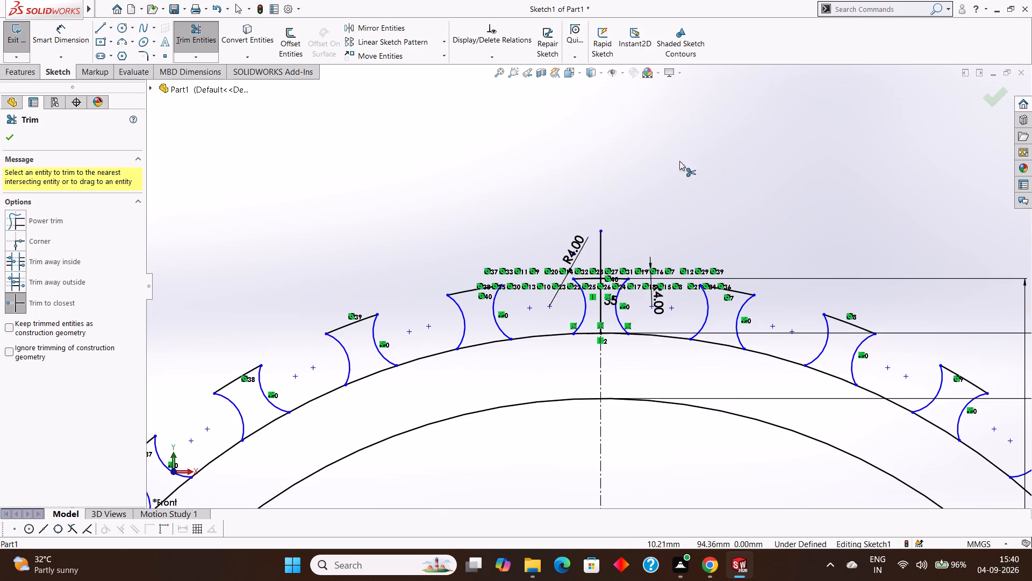
pyautogui.scroll(-3, 600, 304)
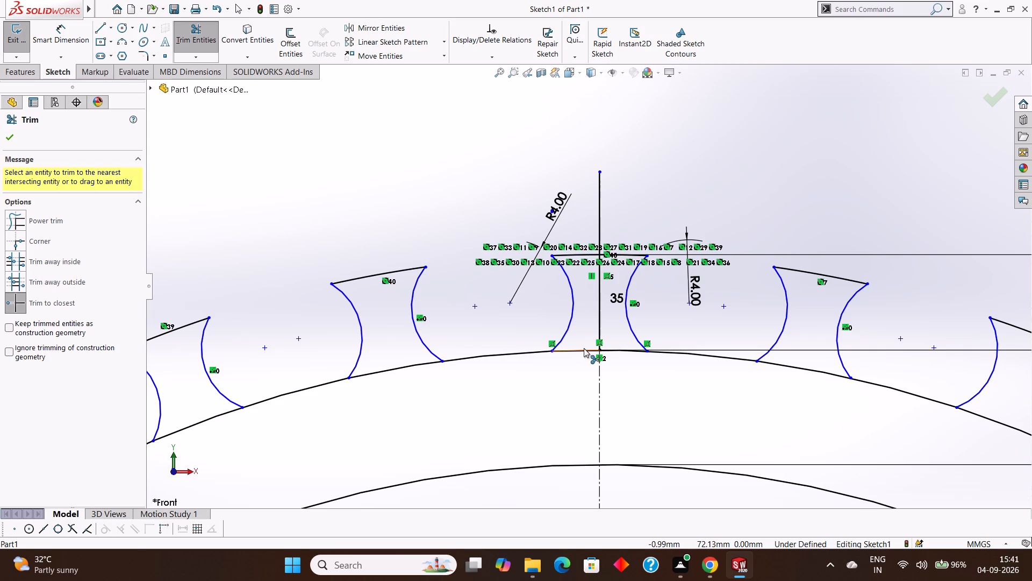
pyautogui.click(611, 351)
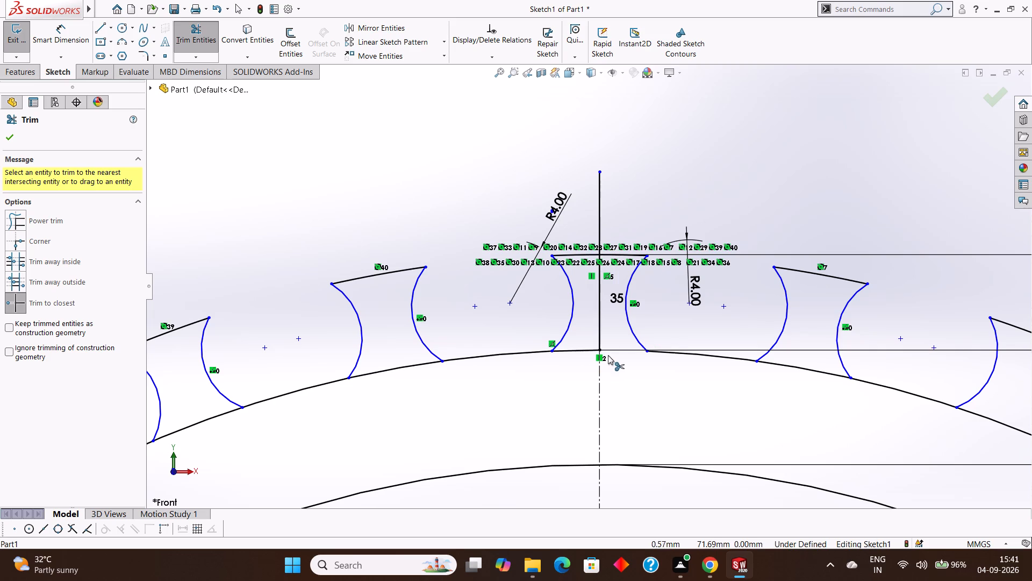
pyautogui.click(569, 348)
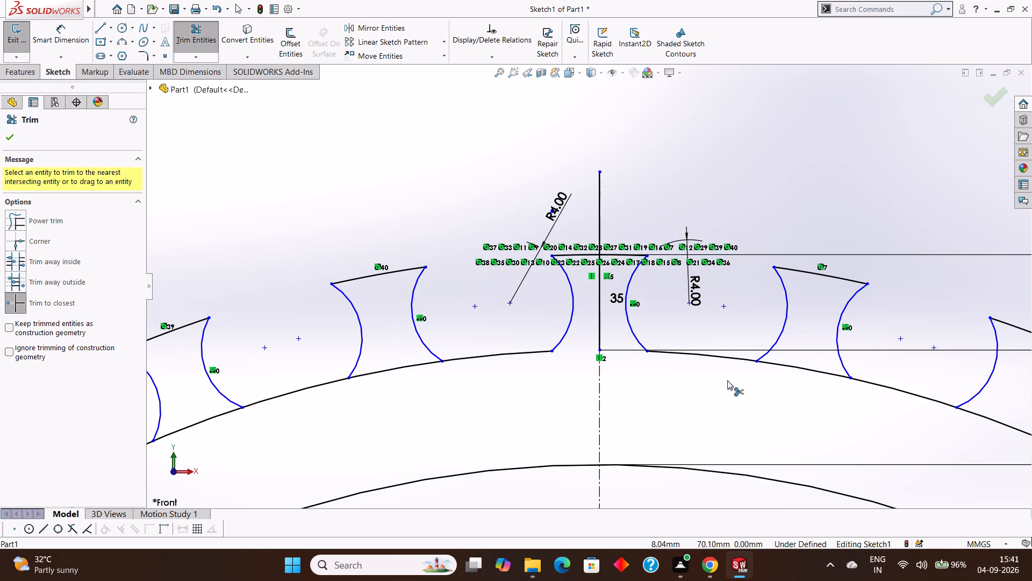
# Trim away the 144 mm circle segments beneath the next five teeth clockwise from the centreline tooth, along the ring's upper right.
pyautogui.click(795, 367)
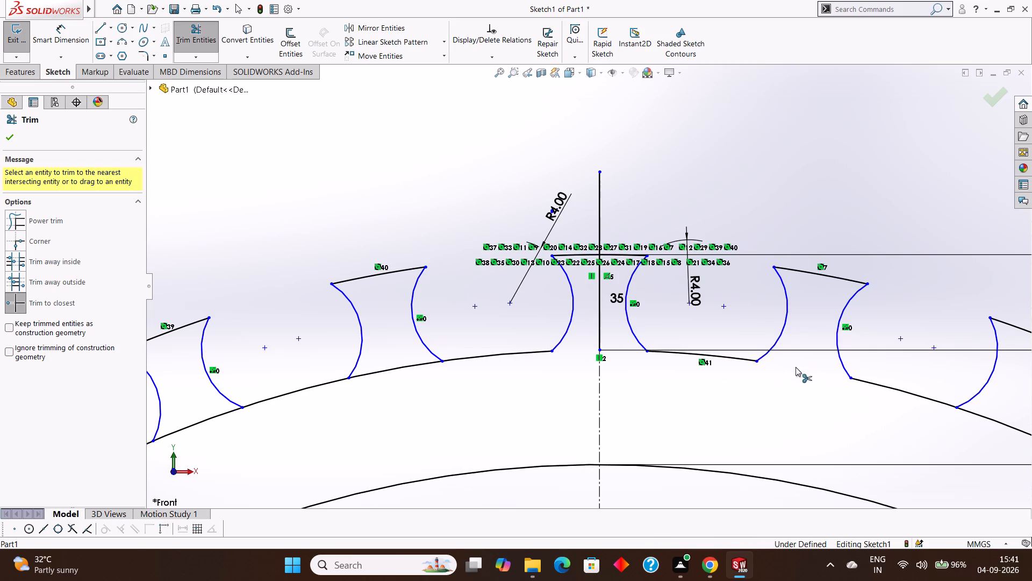
pyautogui.scroll(5, 648, 341)
pyautogui.click(759, 342)
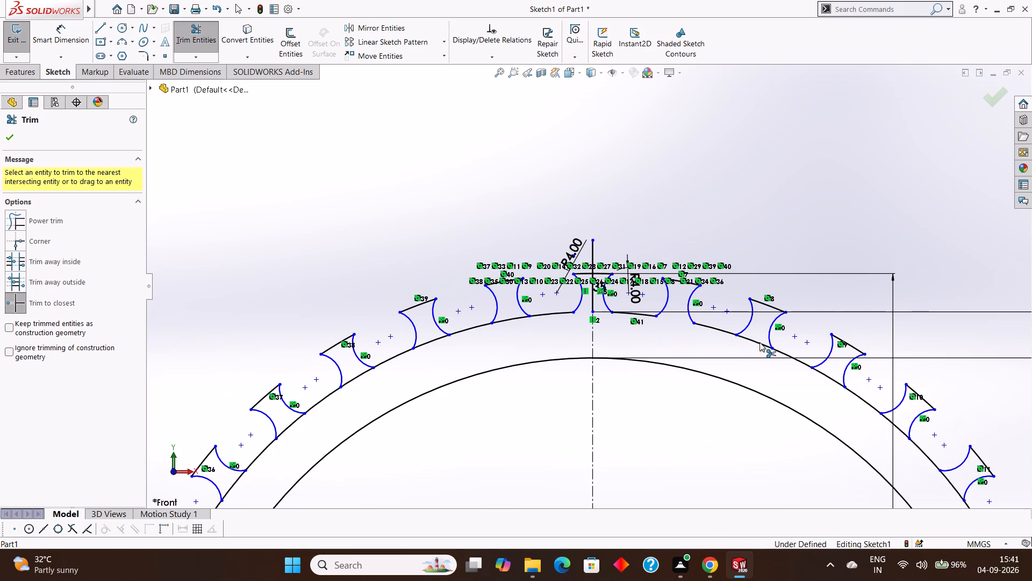
pyautogui.click(835, 380)
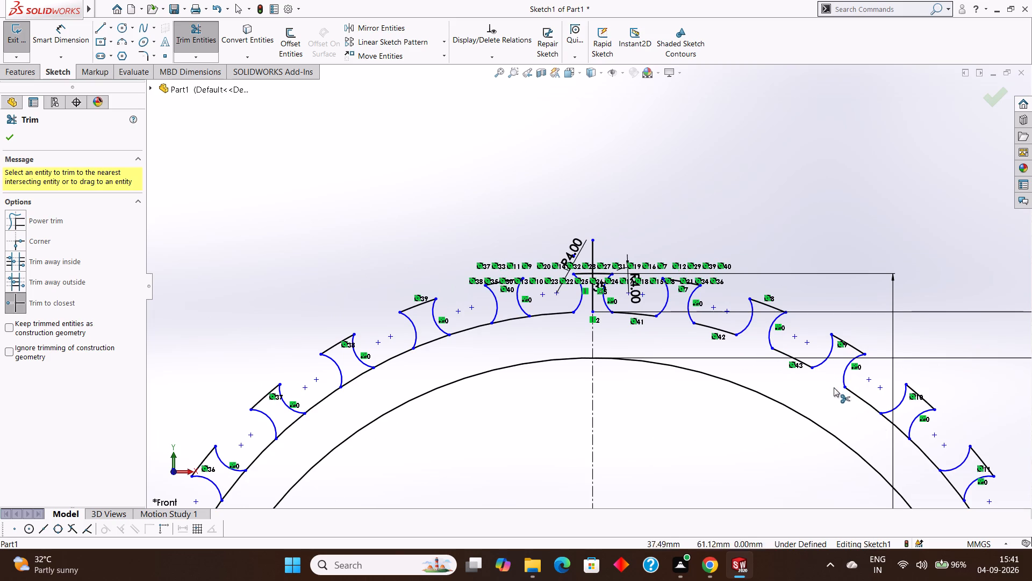
pyautogui.click(897, 430)
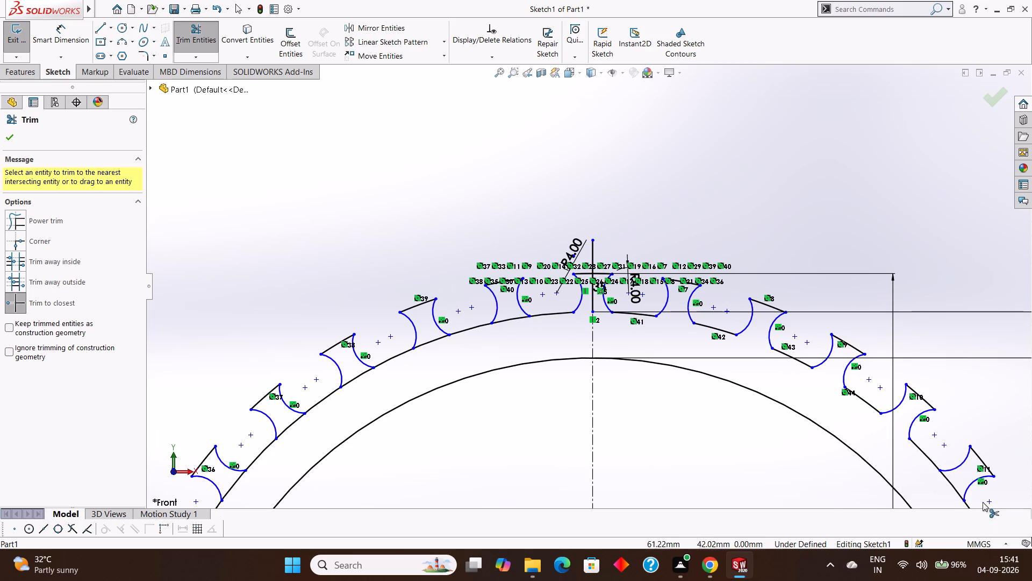
pyautogui.click(950, 483)
# Trim away the 144 mm circle segments beneath the next four teeth clockwise, down to the tooth just below the ring's horizontal centre.
pyautogui.scroll(3, 813, 376)
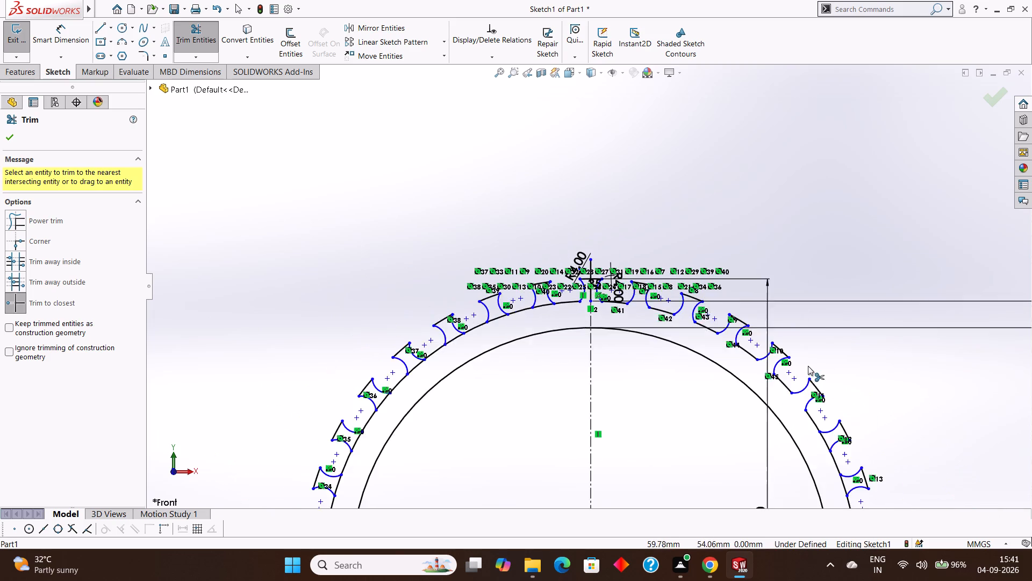
pyautogui.scroll(3, 807, 366)
pyautogui.scroll(-2, 728, 483)
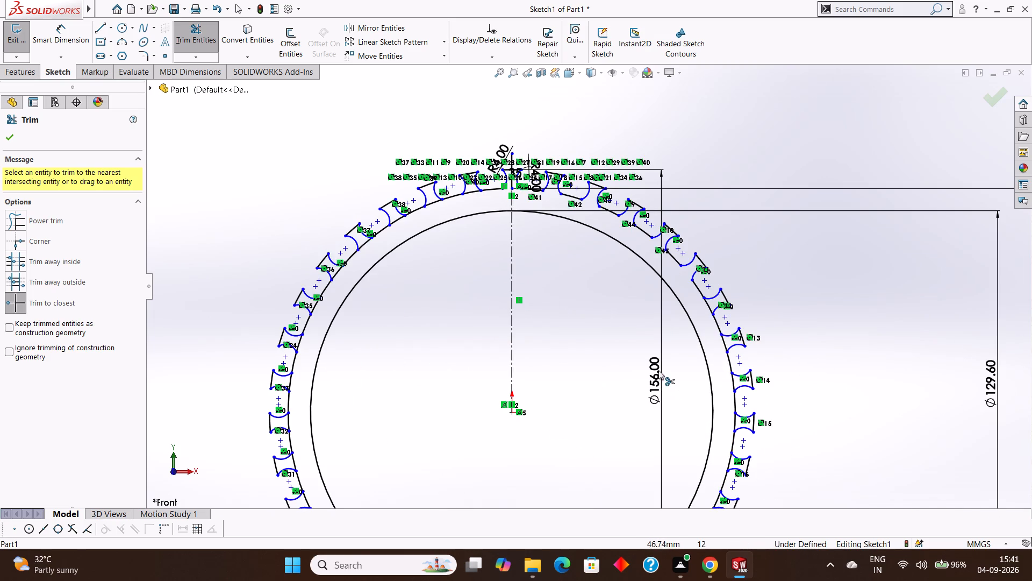
pyautogui.scroll(-3, 662, 361)
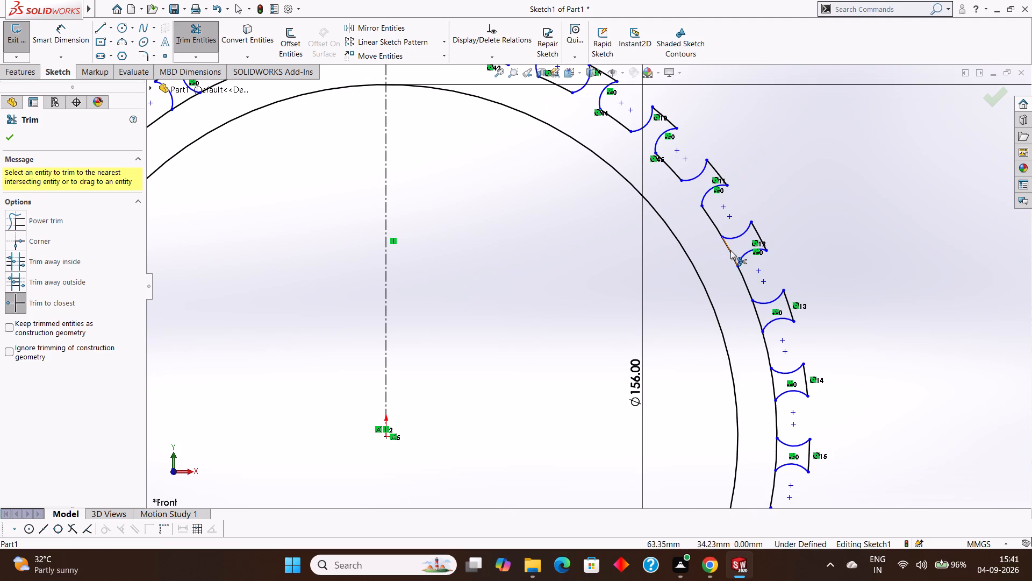
pyautogui.click(730, 250)
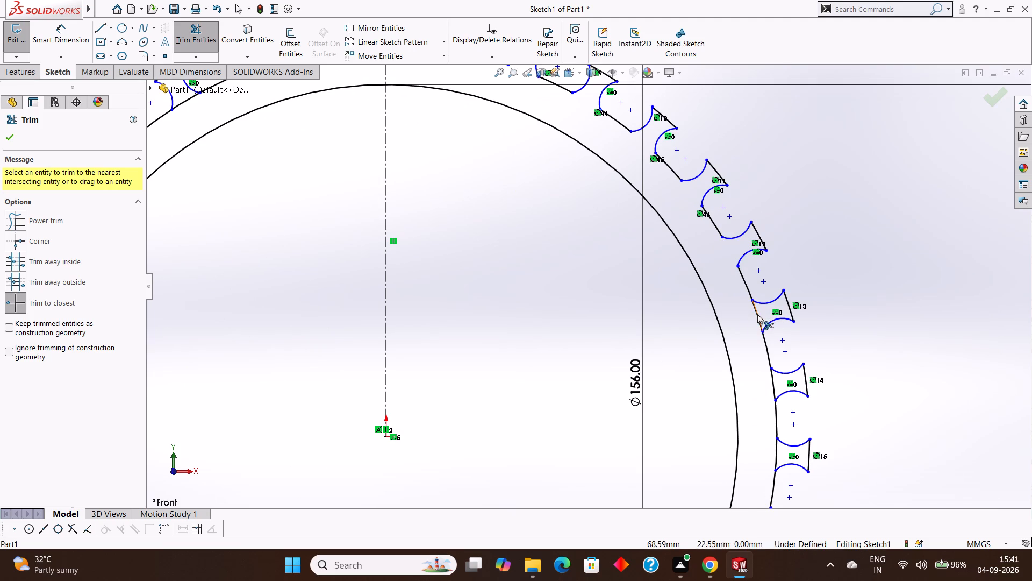
pyautogui.click(755, 315)
pyautogui.click(772, 380)
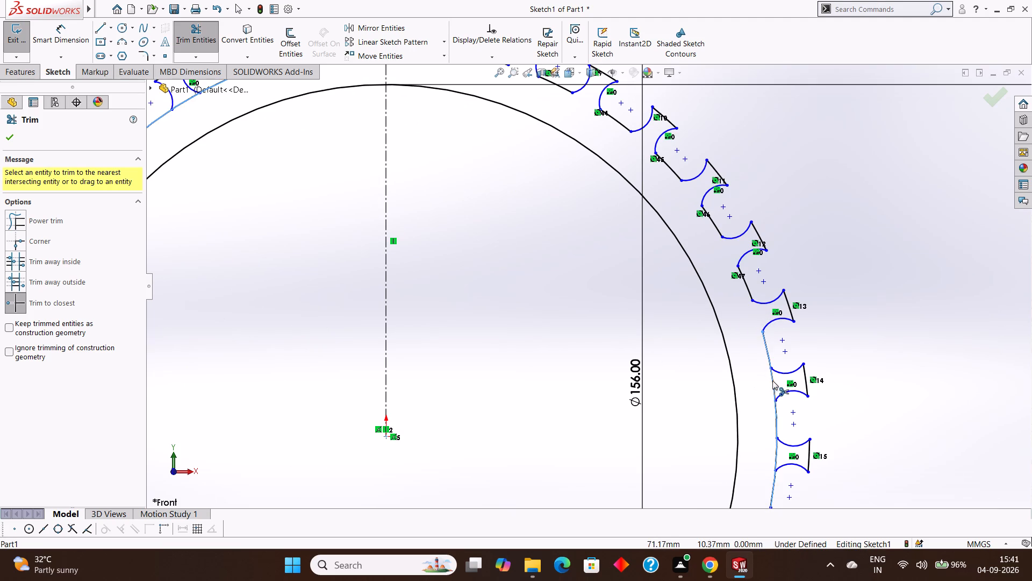
pyautogui.click(777, 458)
# Trim away the 144 mm circle segments beneath the next three teeth clockwise on the ring's lower right.
pyautogui.scroll(4, 860, 357)
pyautogui.scroll(-2, 537, 437)
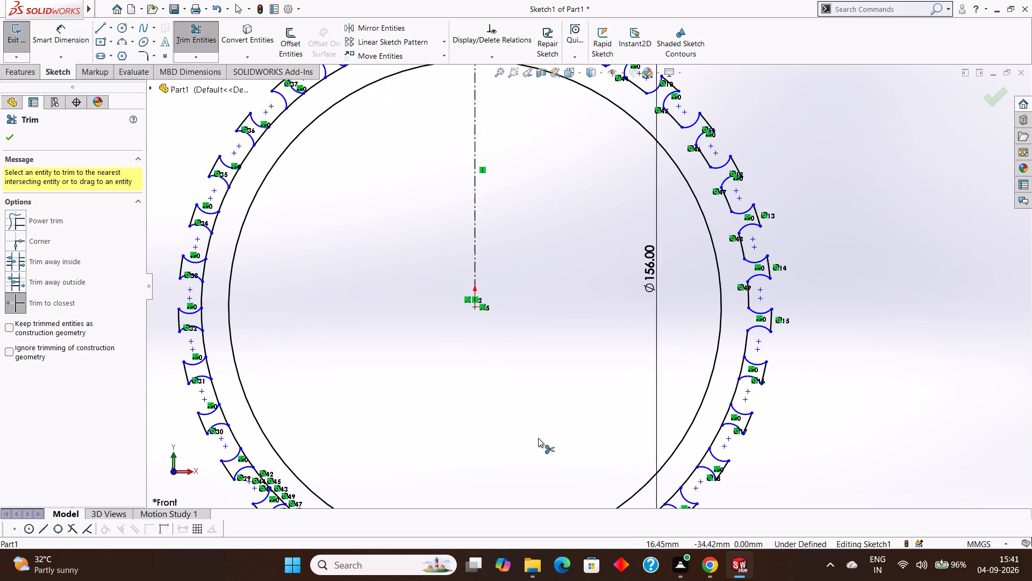
pyautogui.scroll(-1, 558, 438)
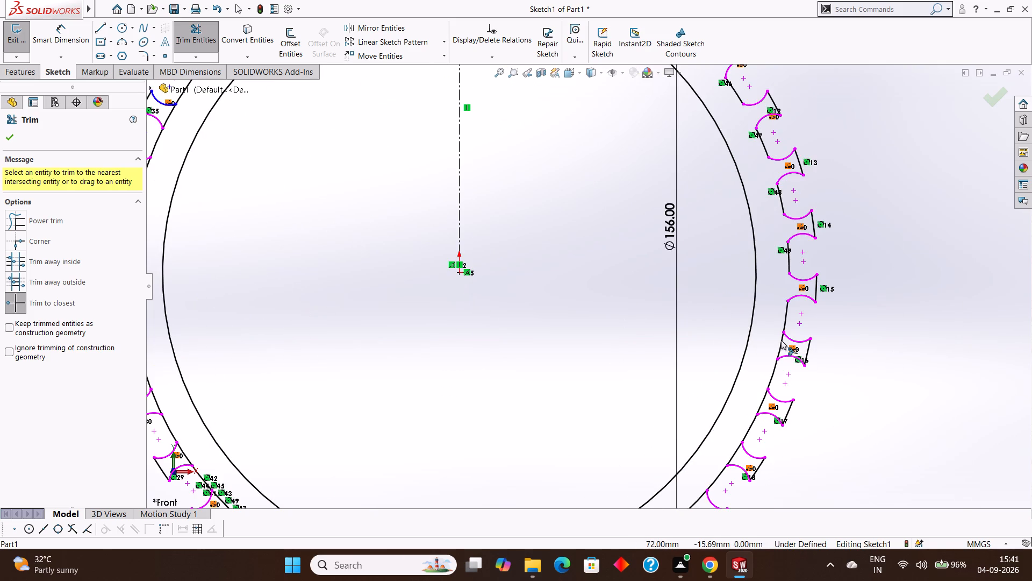
pyautogui.click(781, 346)
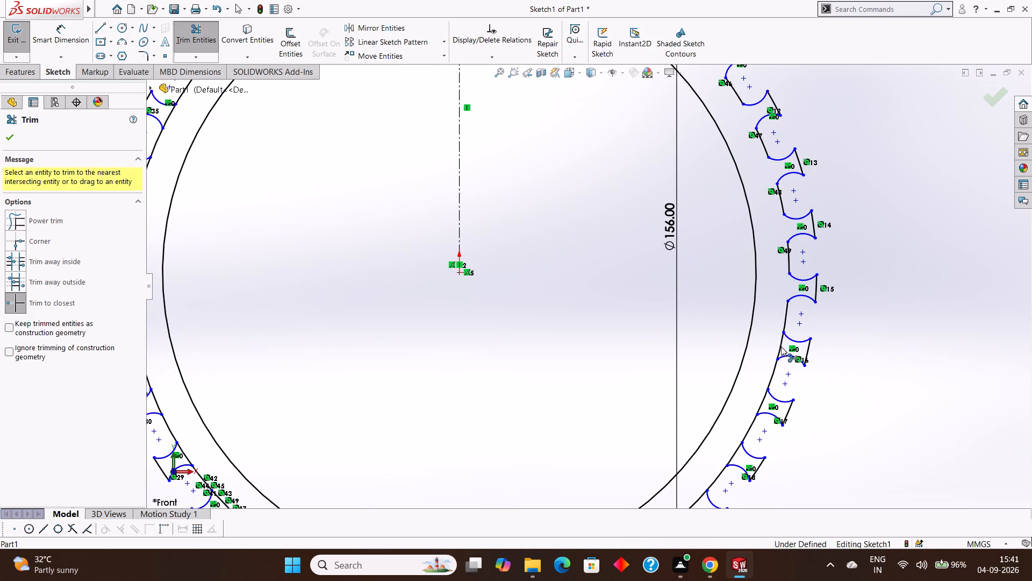
pyautogui.click(762, 402)
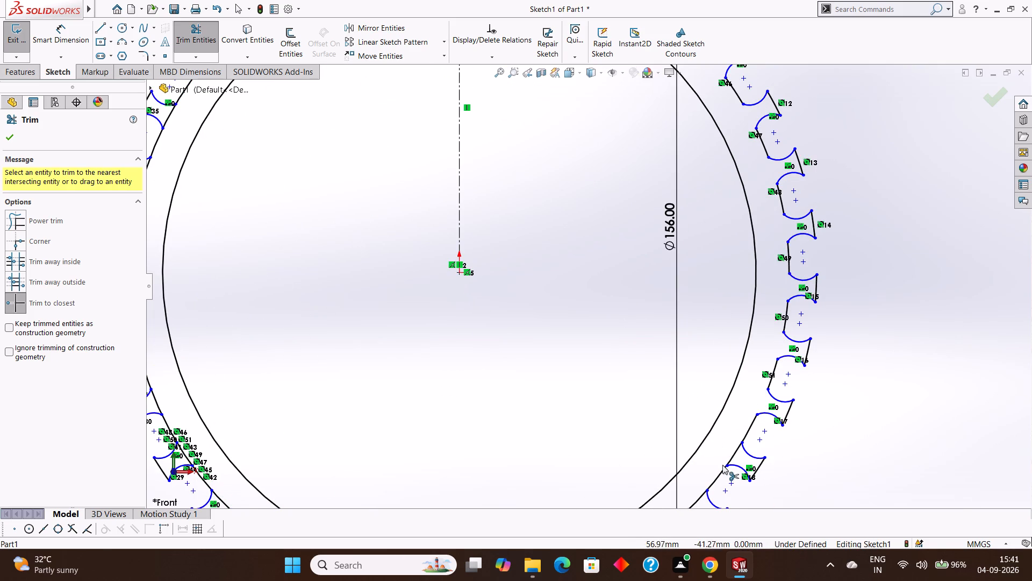
pyautogui.click(735, 457)
# Trim away the 144 mm circle segments beneath the next four teeth clockwise, from the ring's lower right towards its bottom.
pyautogui.scroll(3, 735, 457)
pyautogui.scroll(-2, 833, 437)
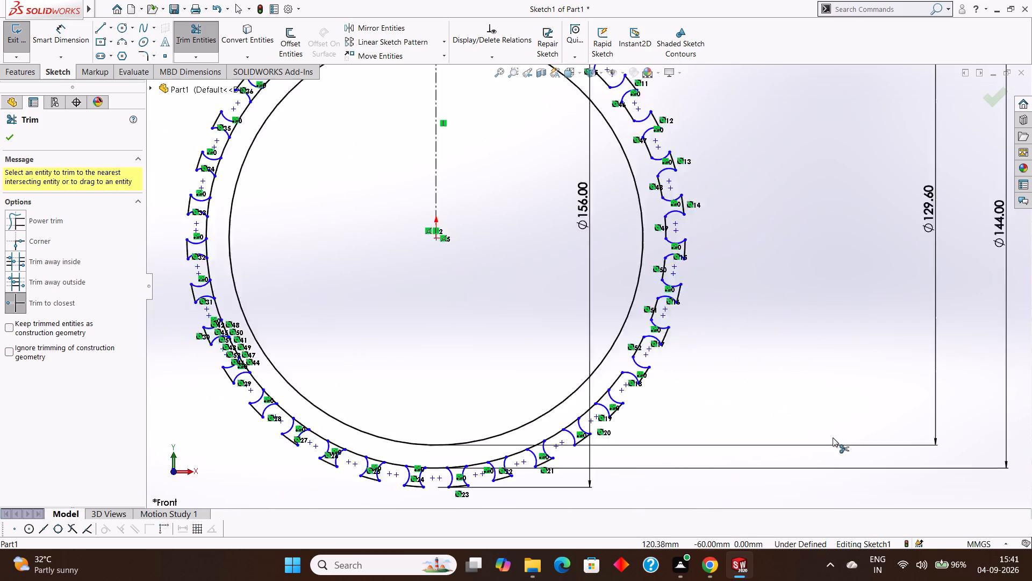
pyautogui.scroll(2, 875, 469)
pyautogui.scroll(-3, 349, 337)
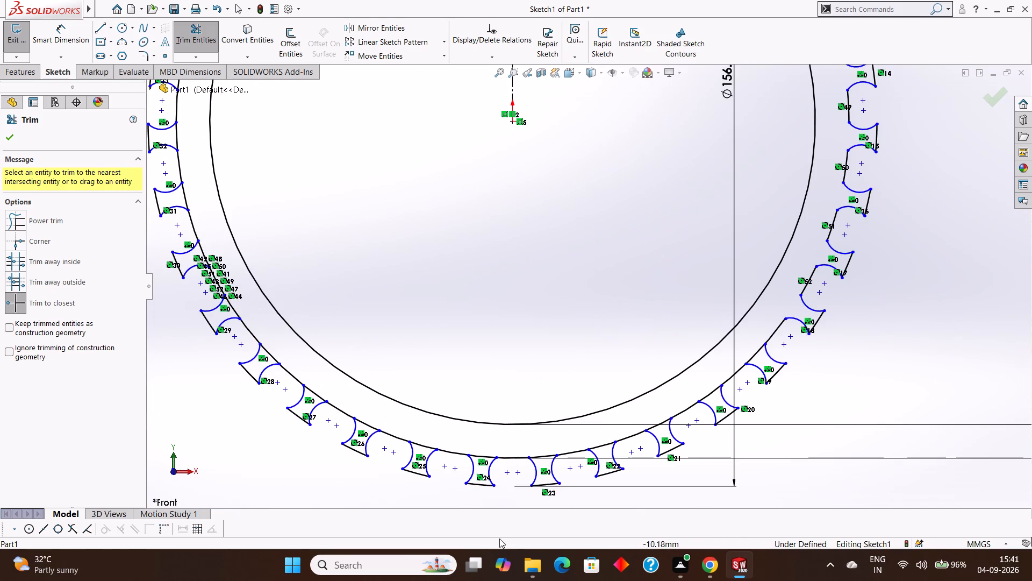
pyautogui.scroll(-1, 500, 540)
pyautogui.scroll(-2, 588, 490)
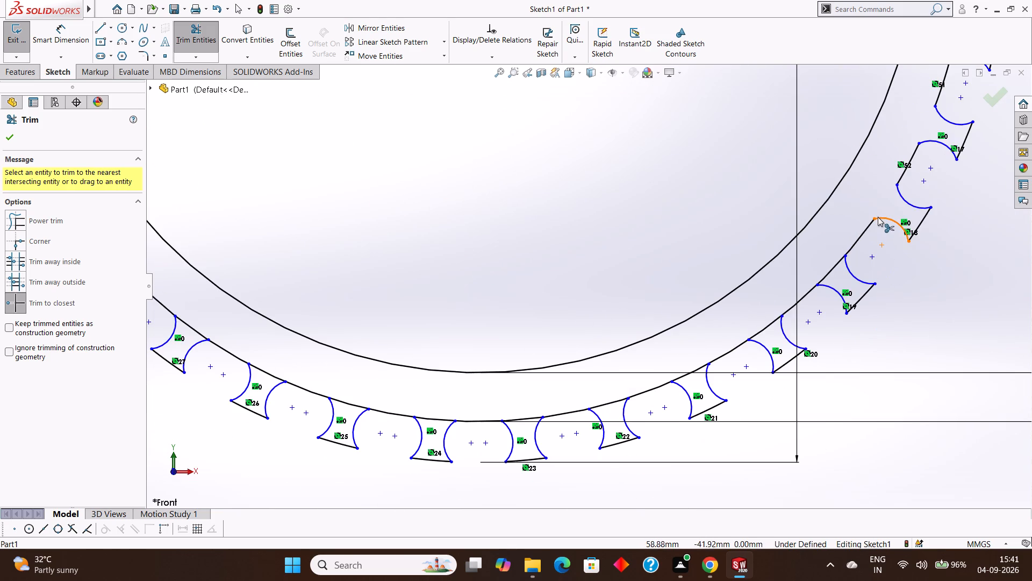
pyautogui.click(829, 270)
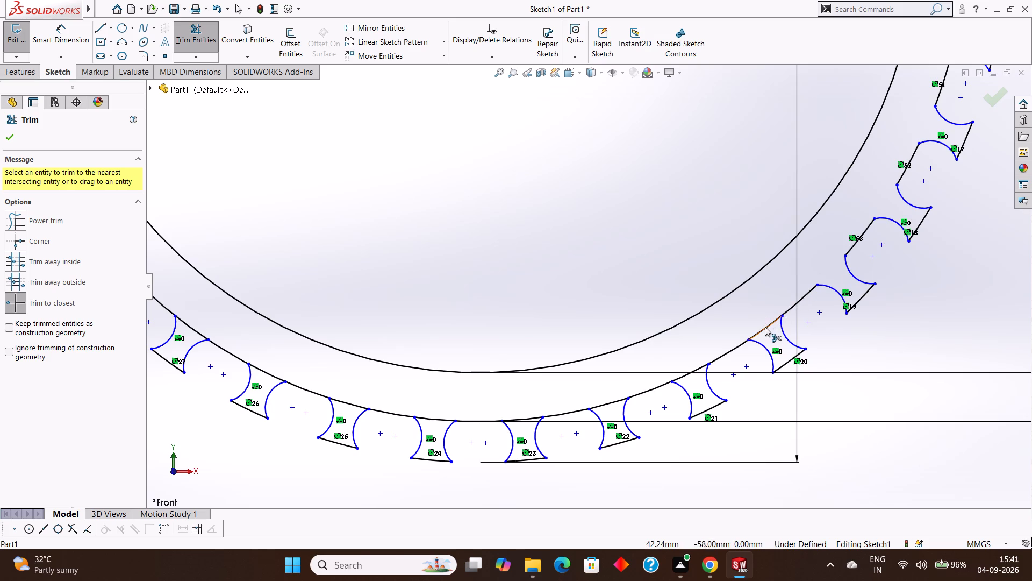
pyautogui.click(765, 327)
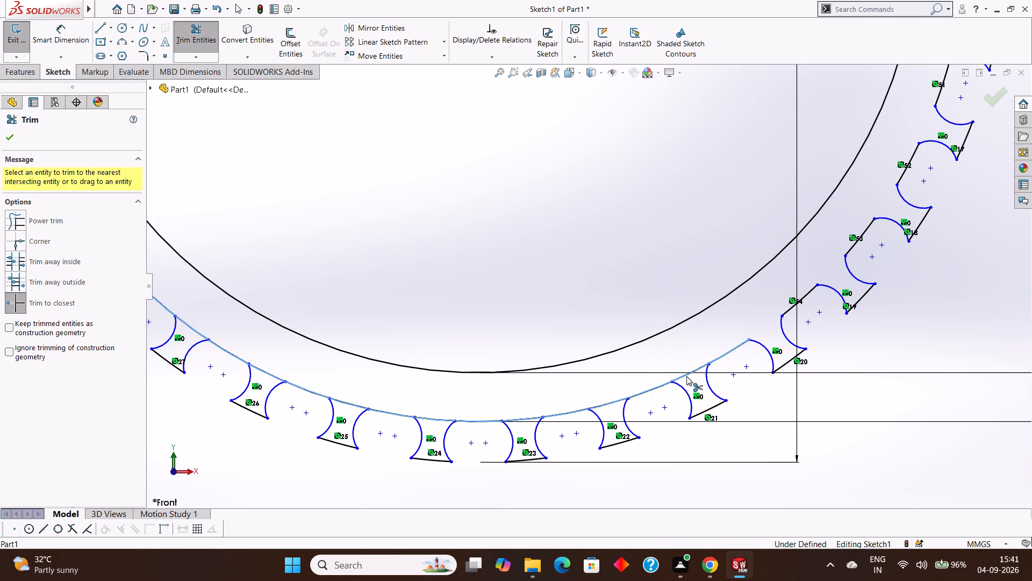
pyautogui.click(686, 376)
pyautogui.click(610, 407)
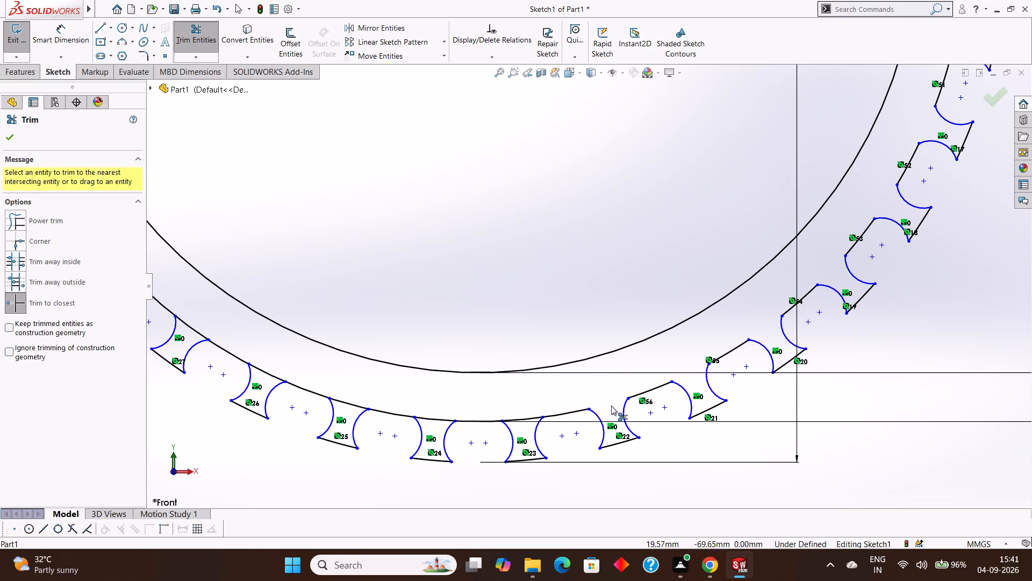
# Trim away the 144 mm circle segments beneath the next five teeth clockwise, across the ring's bottom centre into its lower left.
pyautogui.click(528, 417)
pyautogui.click(438, 421)
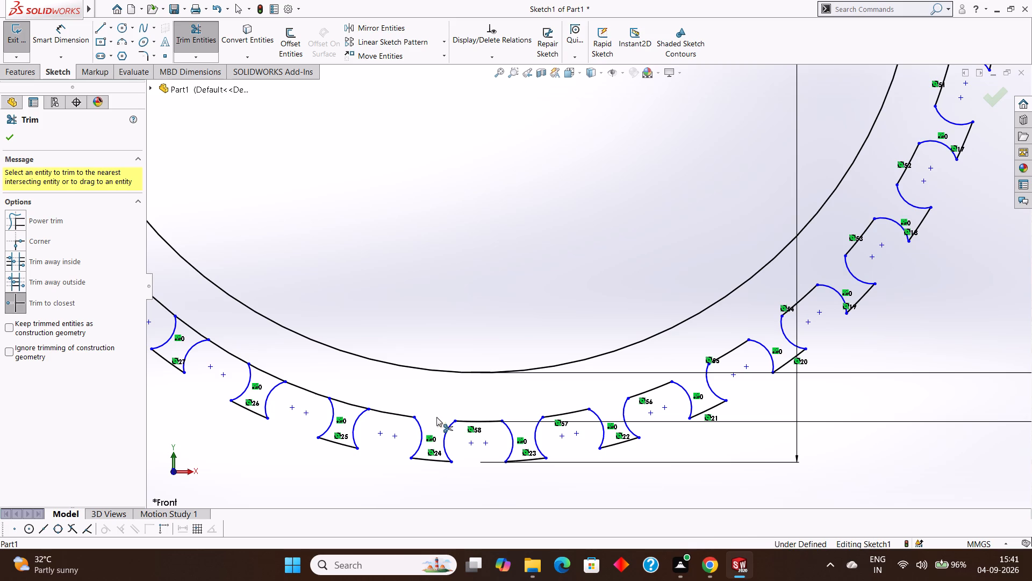
pyautogui.click(343, 402)
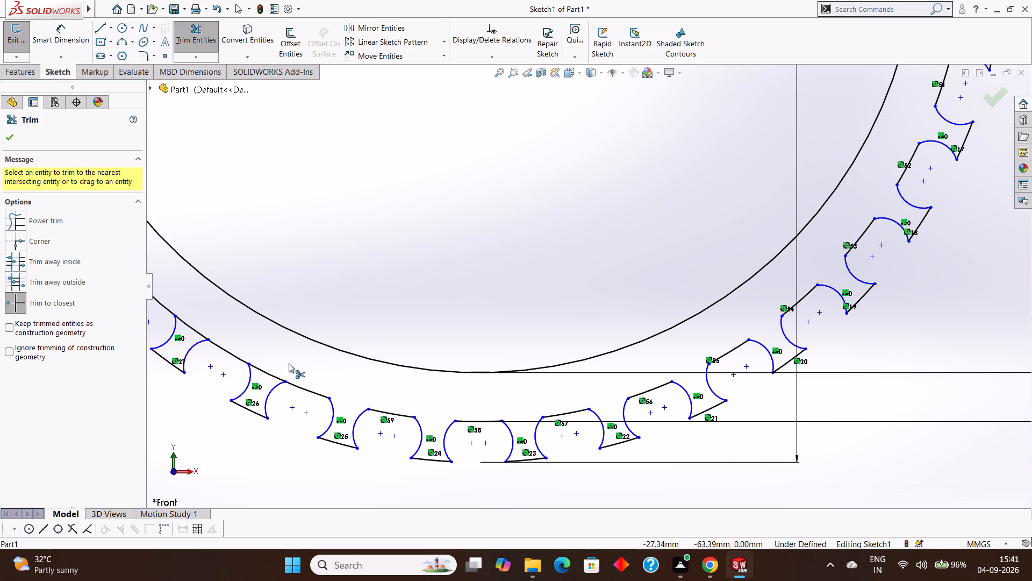
pyautogui.click(270, 374)
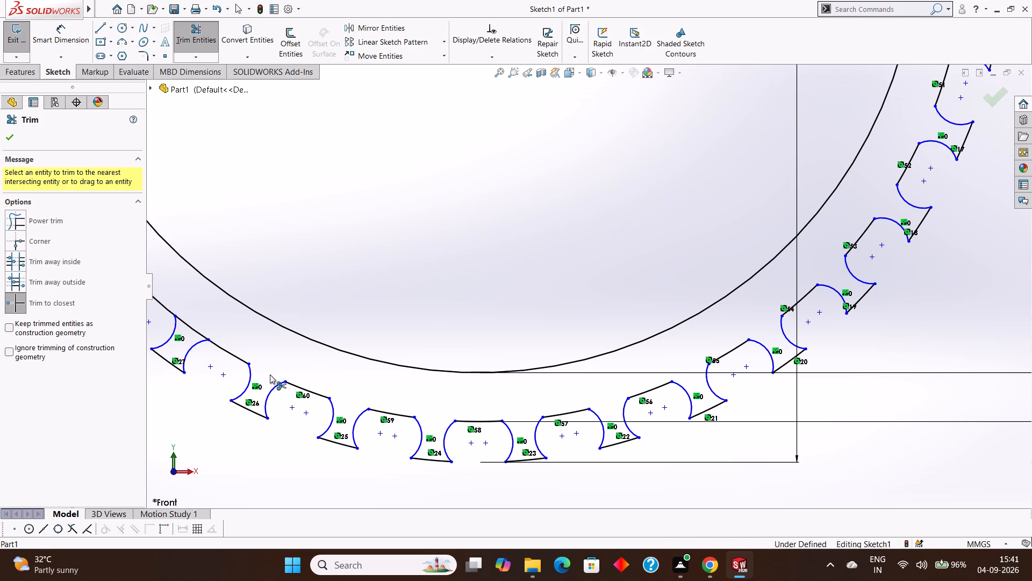
pyautogui.click(196, 330)
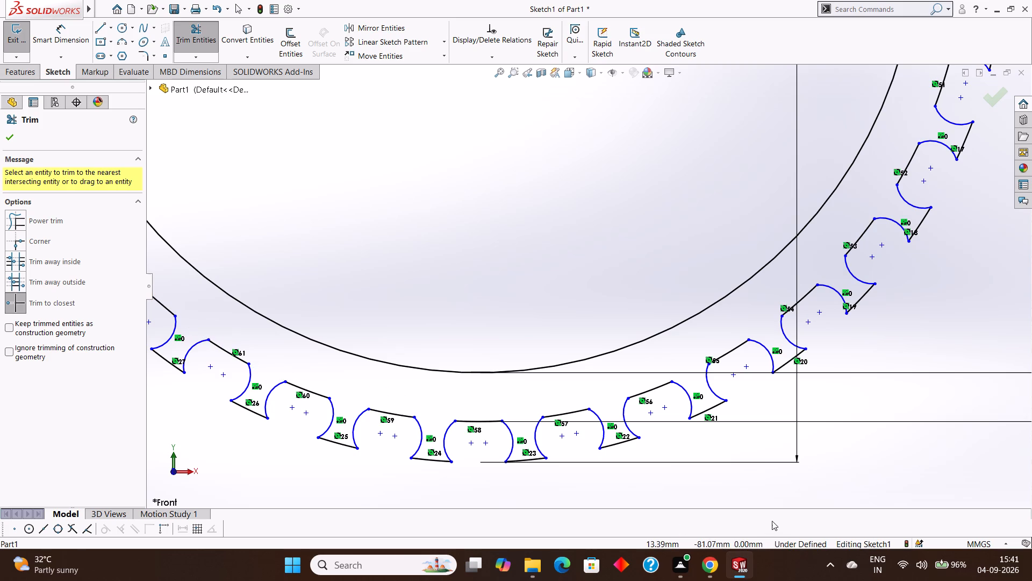
# Trim away the 144 mm circle segments beneath the next five teeth clockwise, up the ring's lower left to just below its horizontal centre.
pyautogui.scroll(4, 903, 485)
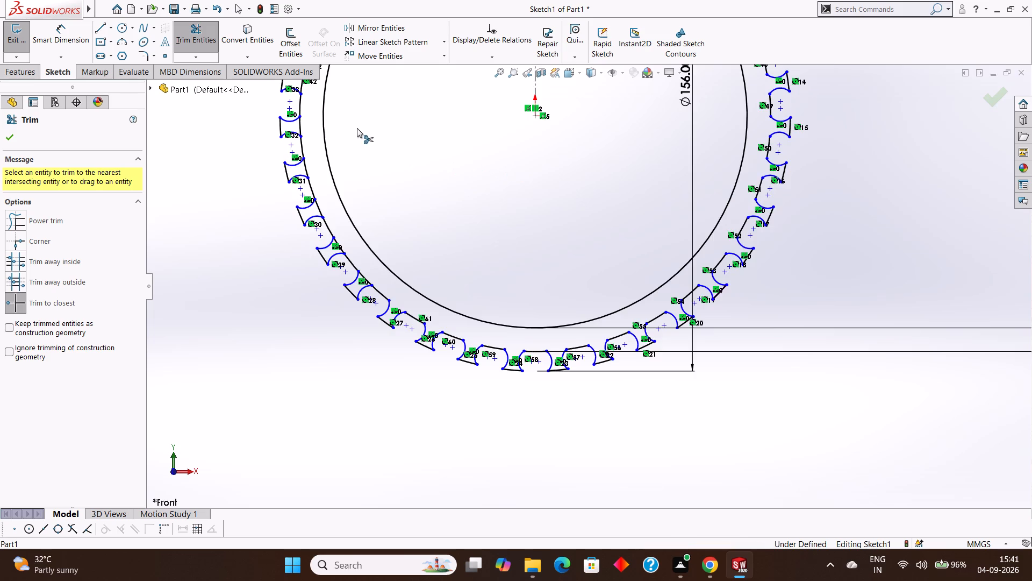
pyautogui.scroll(-2, 357, 127)
pyautogui.scroll(-3, 348, 223)
pyautogui.scroll(2, 370, 278)
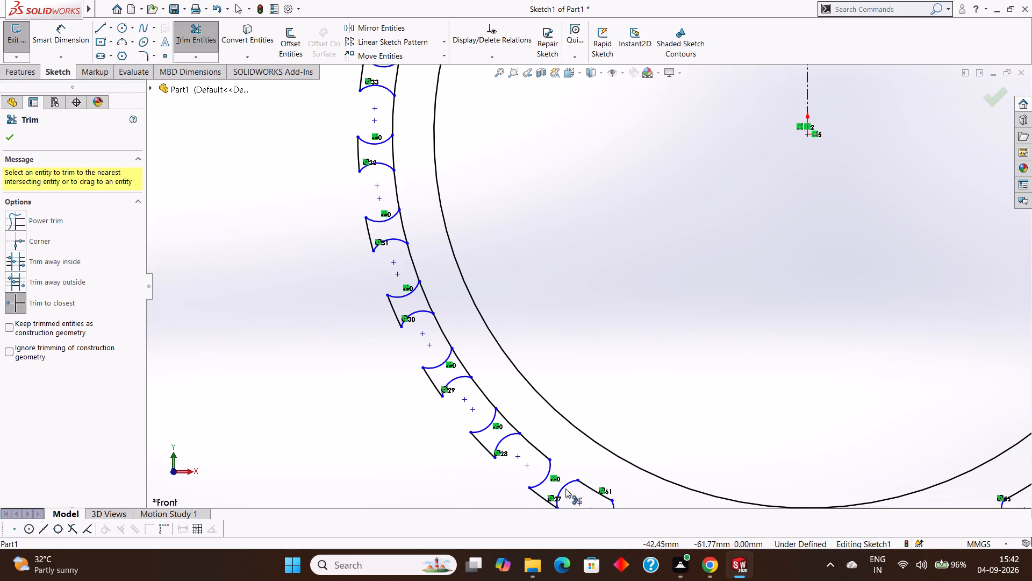
pyautogui.click(505, 420)
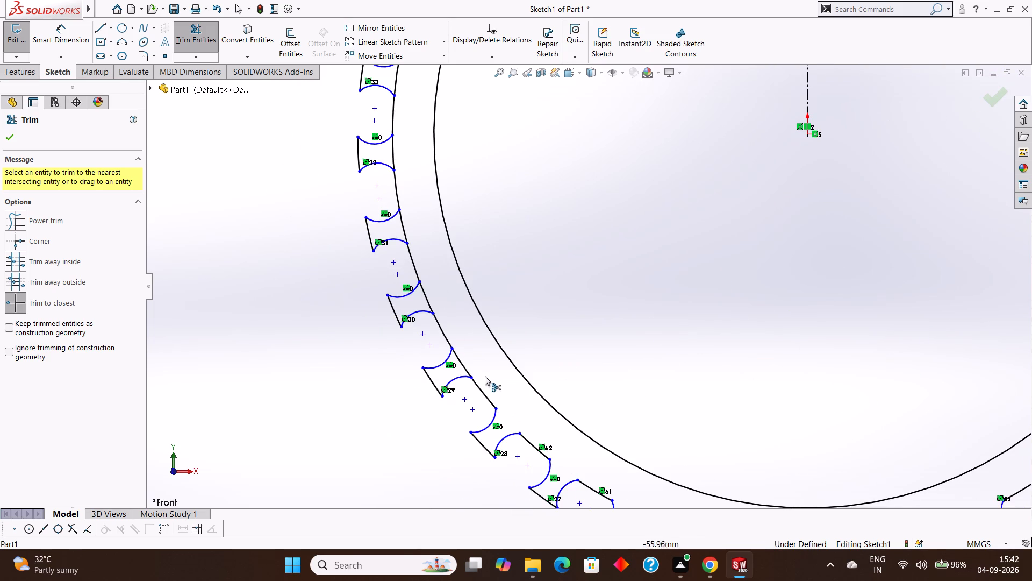
pyautogui.click(460, 364)
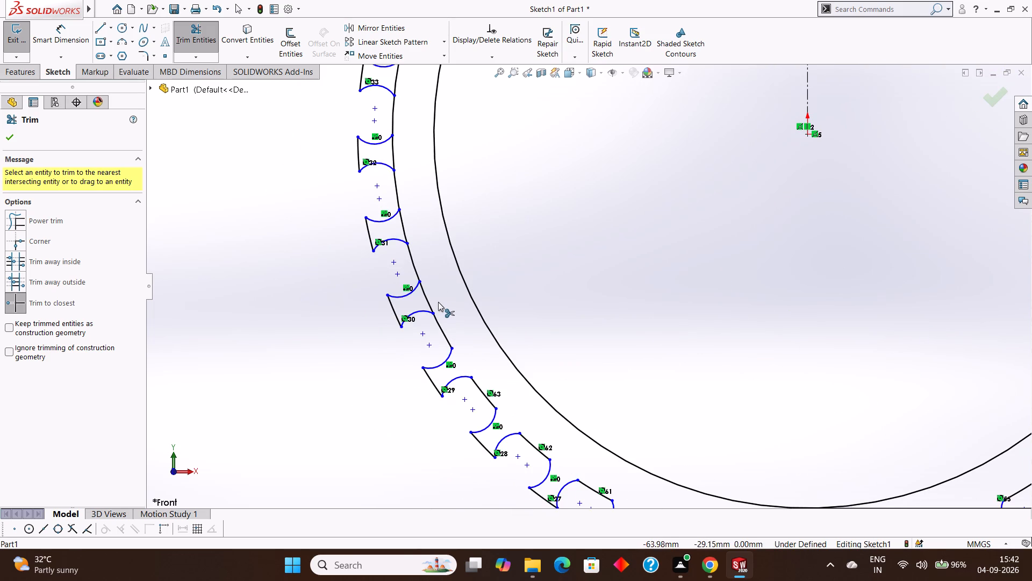
pyautogui.click(427, 301)
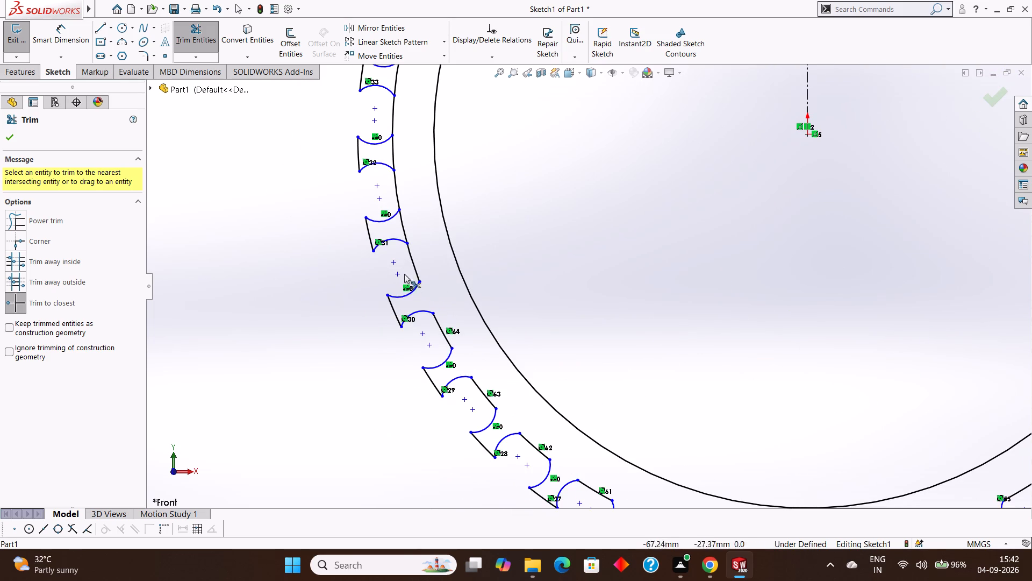
pyautogui.click(400, 224)
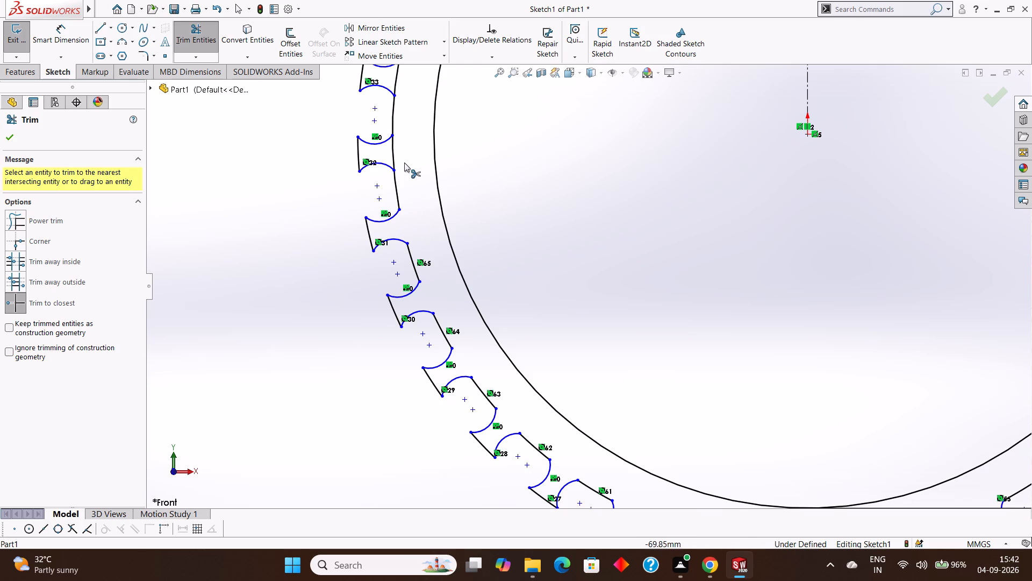
pyautogui.click(393, 154)
# Trim away the 144 mm circle segments beneath the next five teeth clockwise, from the ring's horizontal centre into its upper left.
pyautogui.scroll(3, 436, 305)
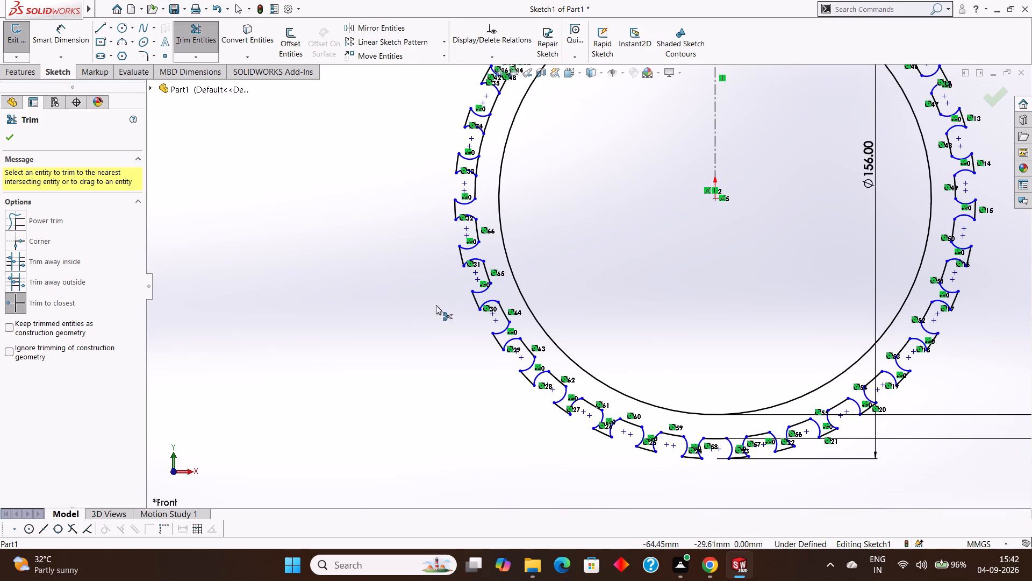
pyautogui.scroll(-3, 527, 98)
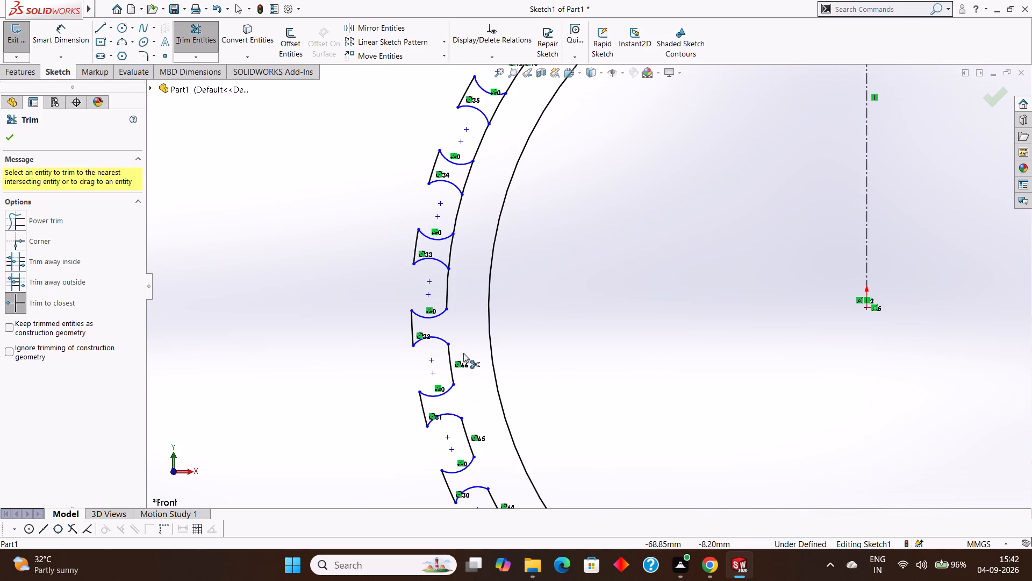
pyautogui.click(448, 250)
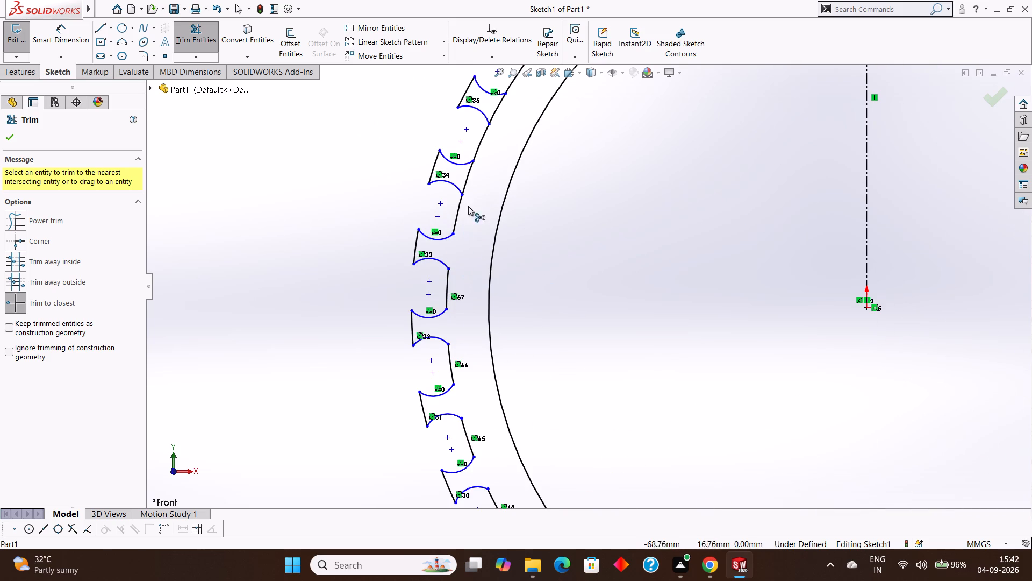
pyautogui.click(465, 175)
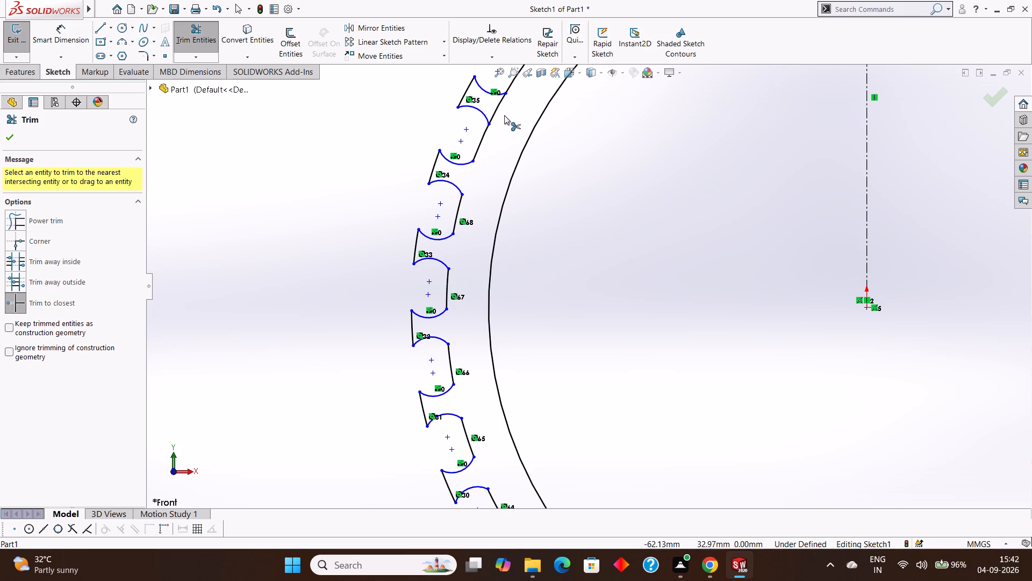
pyautogui.click(500, 107)
pyautogui.scroll(4, 493, 338)
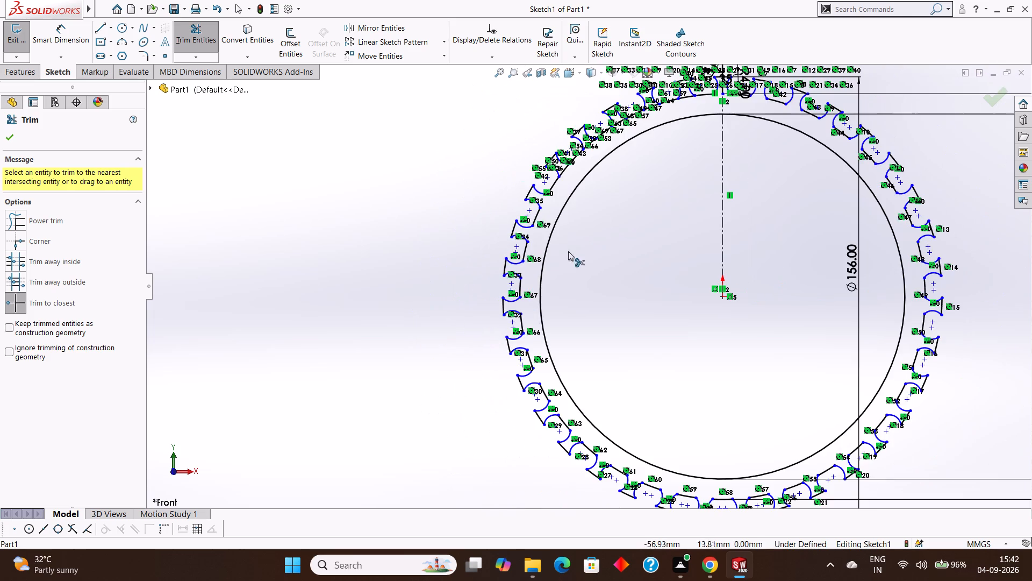
pyautogui.scroll(-3, 659, 108)
pyautogui.scroll(-2, 419, 301)
pyautogui.scroll(-1, 624, 159)
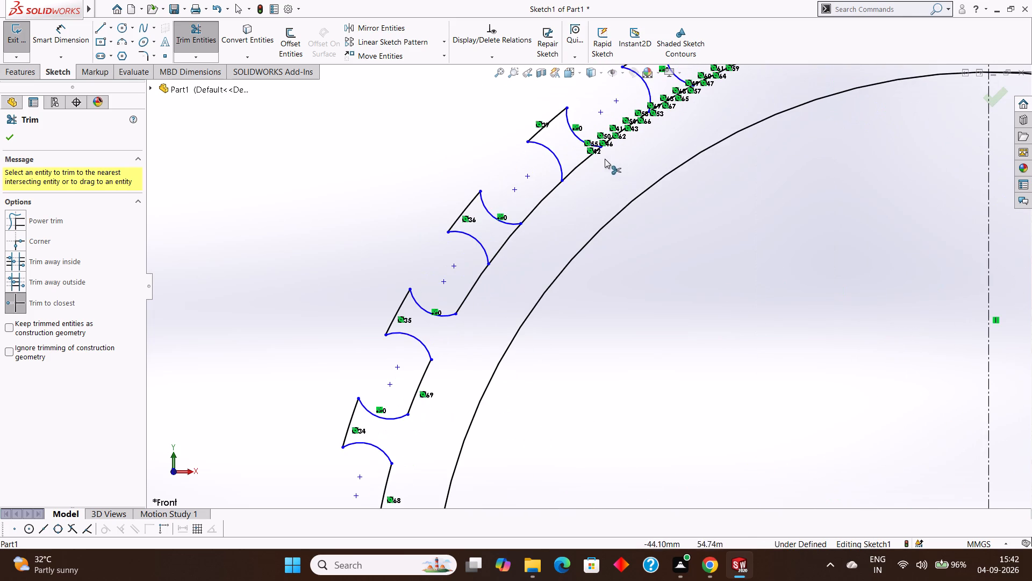
pyautogui.click(503, 246)
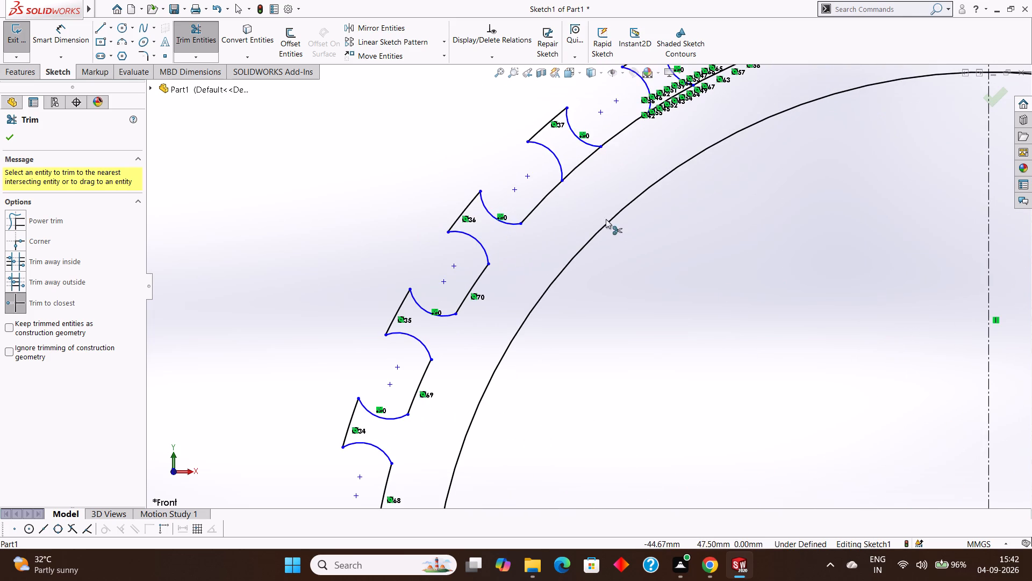
pyautogui.click(586, 161)
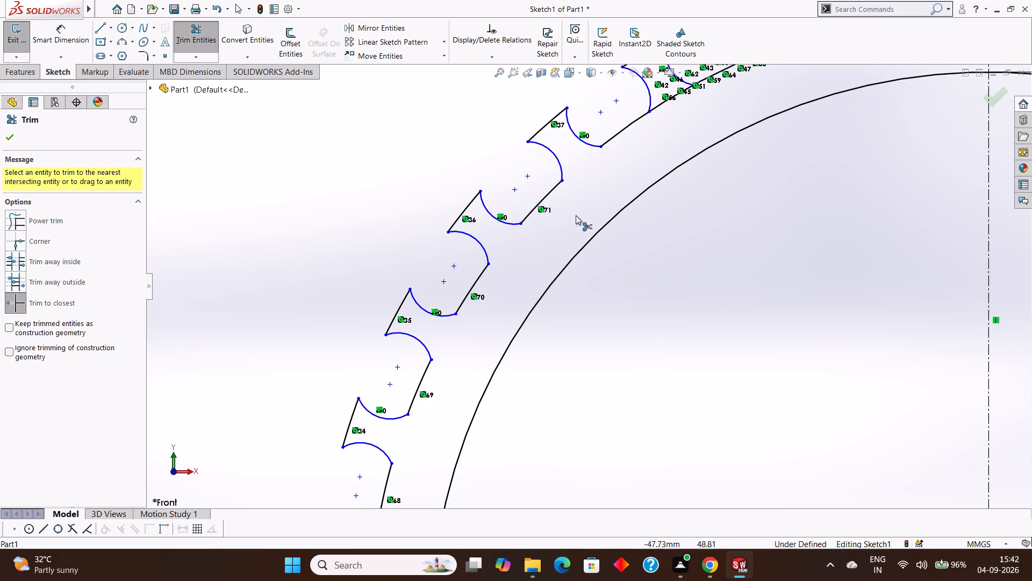
# Trim away the 144 mm circle segments beneath the last three teeth, up to the ring's top centre, and finish trimming.
pyautogui.scroll(2, 577, 280)
pyautogui.scroll(-3, 696, 102)
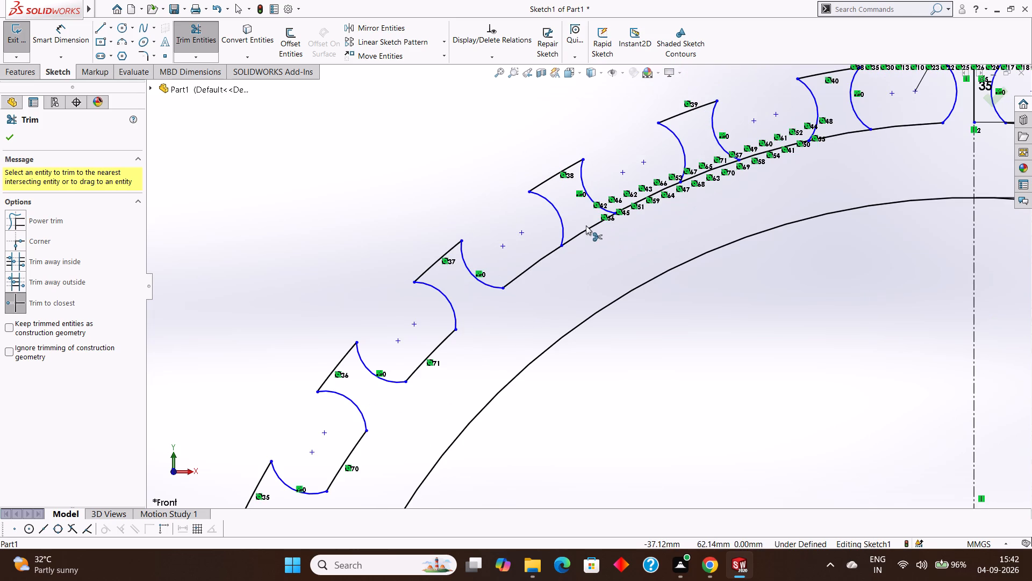
pyautogui.click(585, 230)
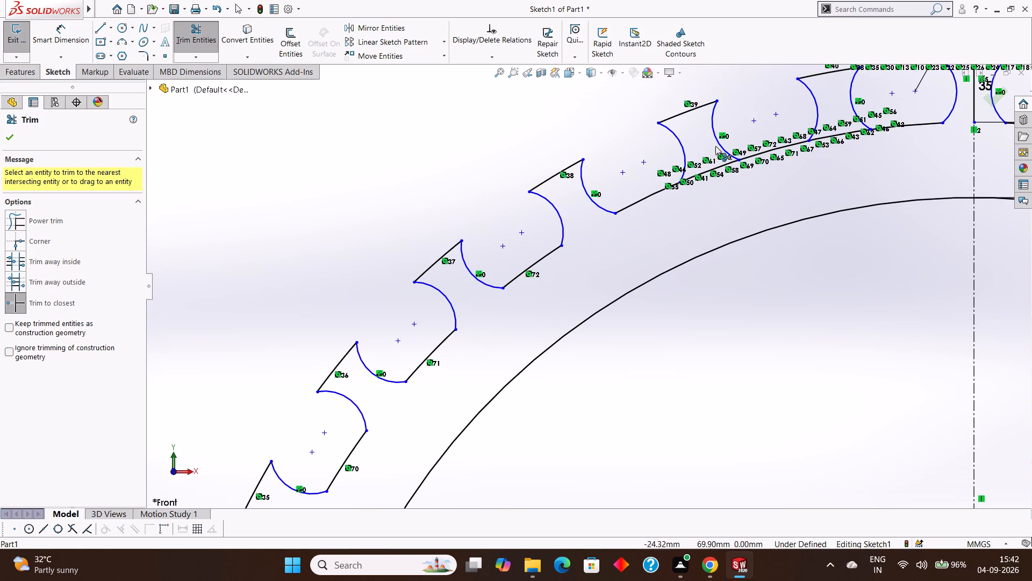
pyautogui.click(725, 165)
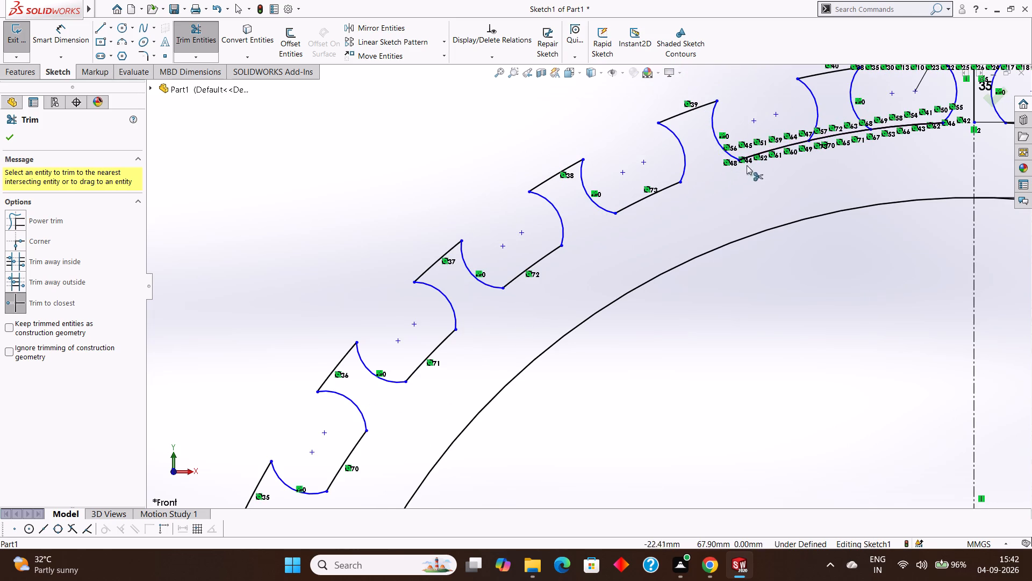
pyautogui.click(849, 131)
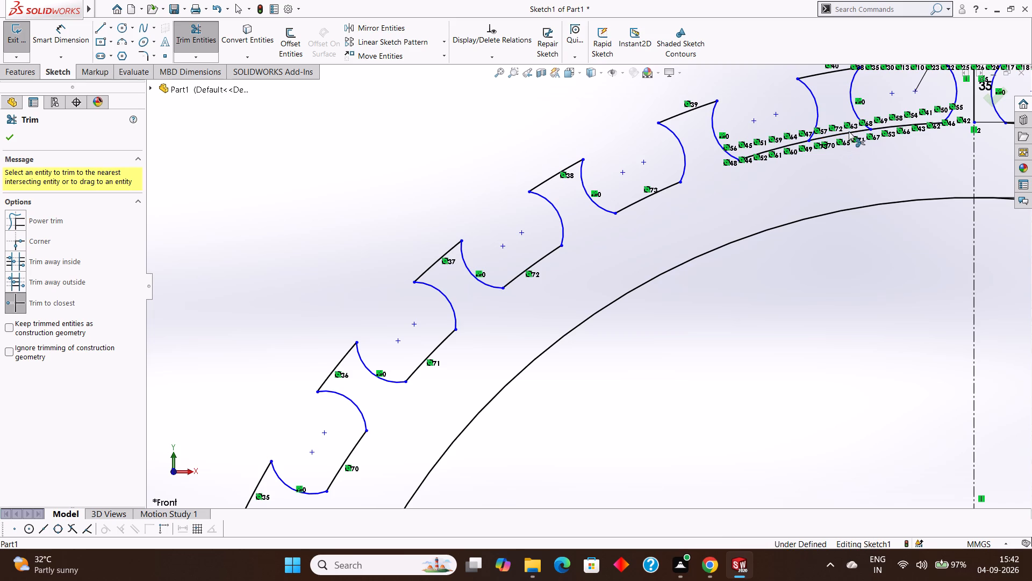
pyautogui.scroll(1, 721, 209)
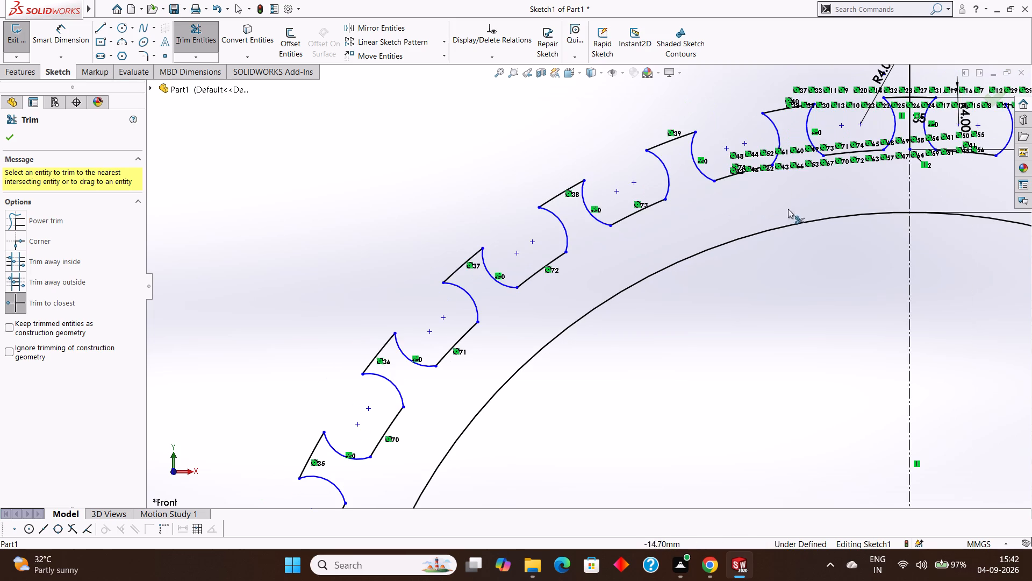
pyautogui.scroll(2, 832, 202)
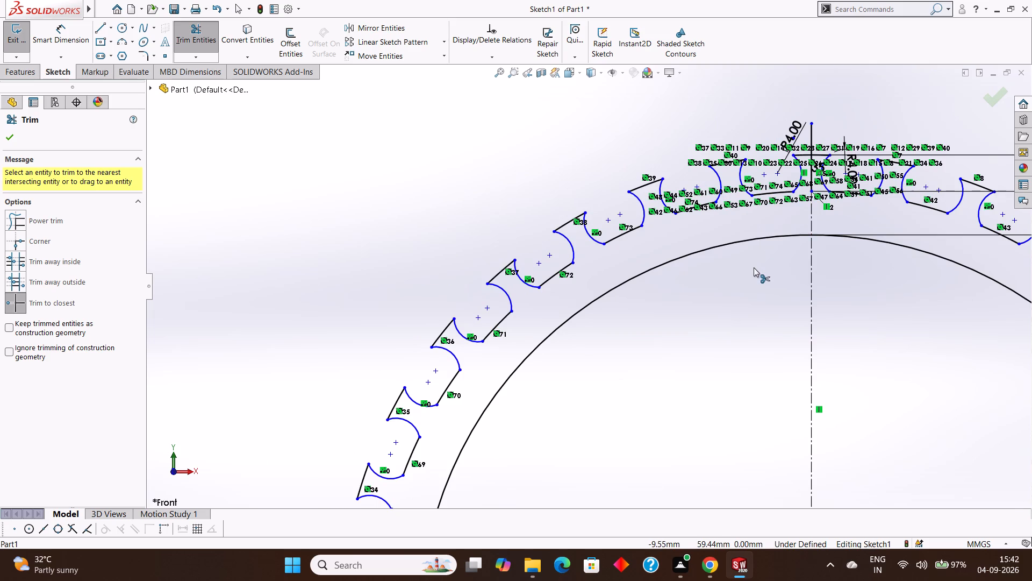
pyautogui.scroll(9, 754, 267)
pyautogui.scroll(-4, 628, 361)
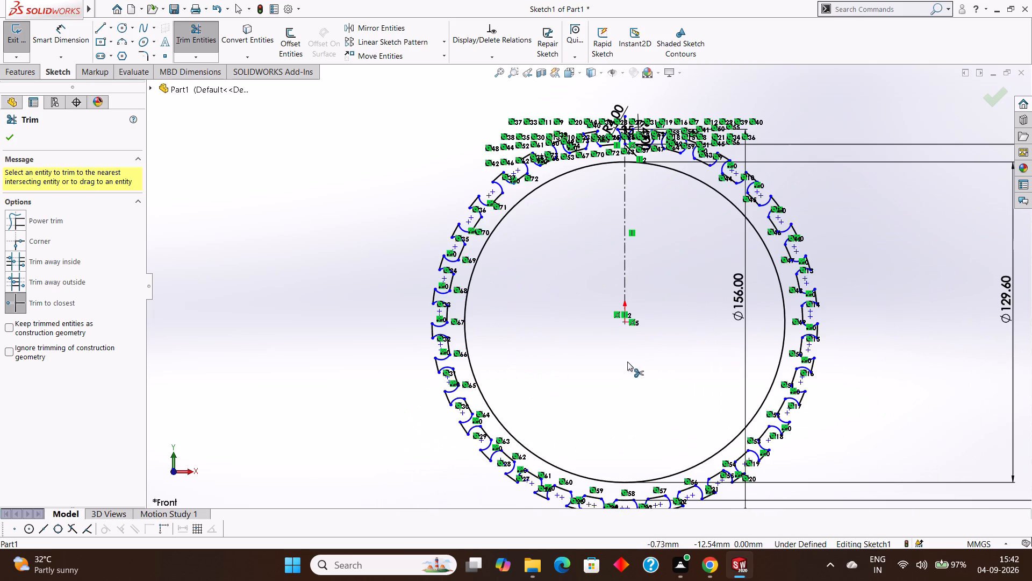
pyautogui.click(10, 134)
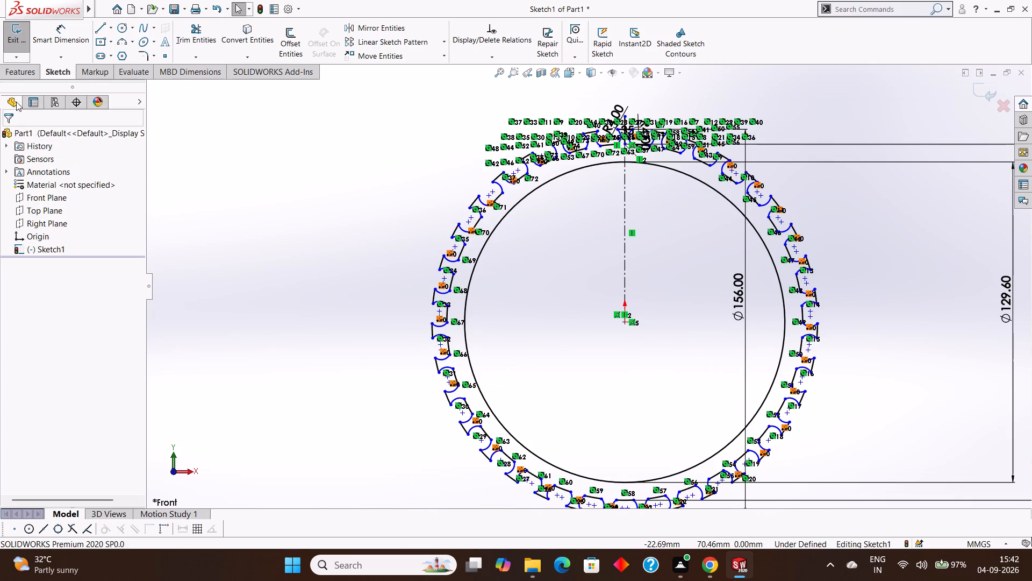
# Extrude the closed toothed outer contour of the sketch as a blind boss 71 mm deep.
pyautogui.click(19, 75)
pyautogui.click(26, 56)
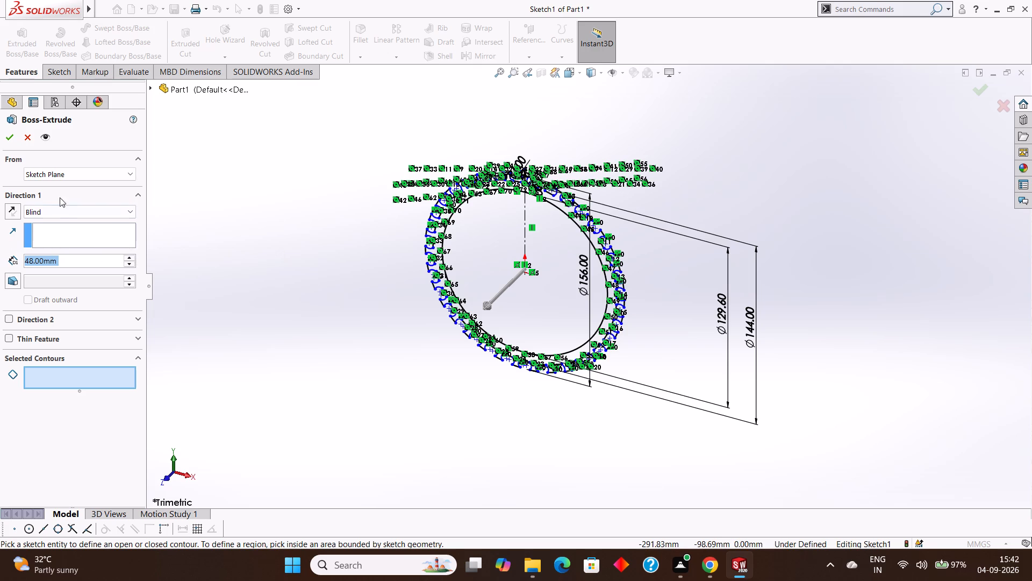
pyautogui.click(6, 134)
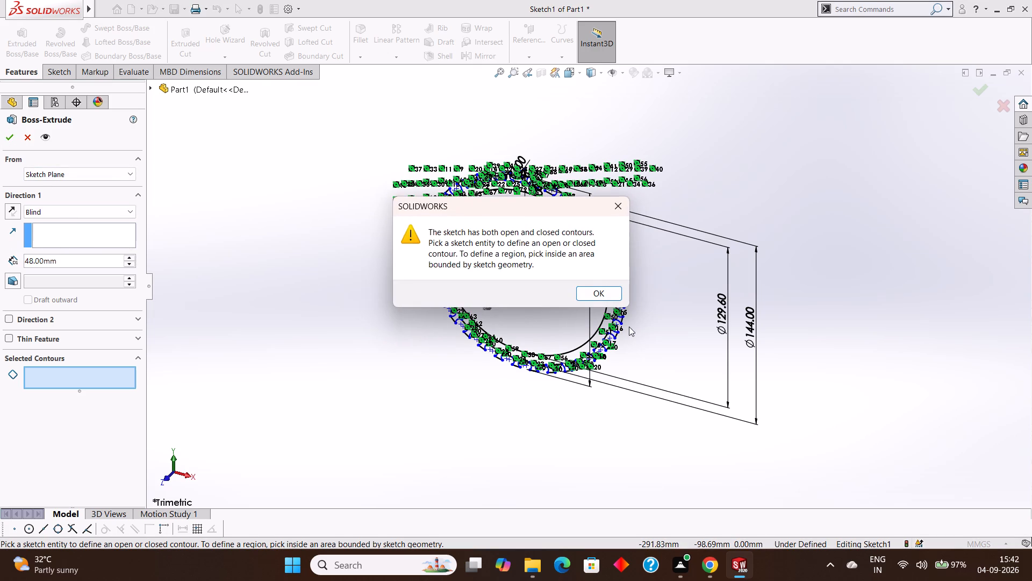
pyautogui.click(590, 294)
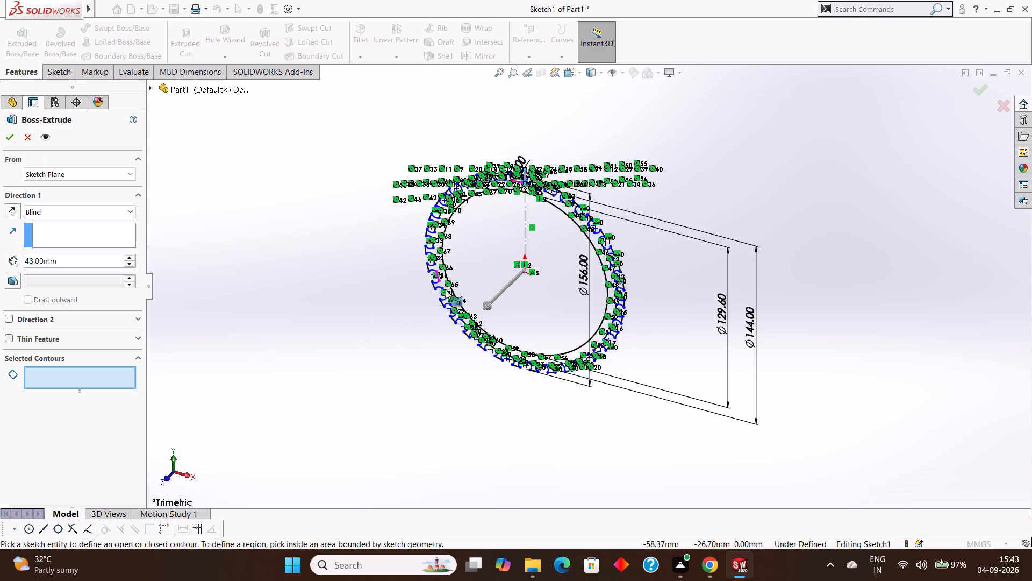
pyautogui.click(591, 216)
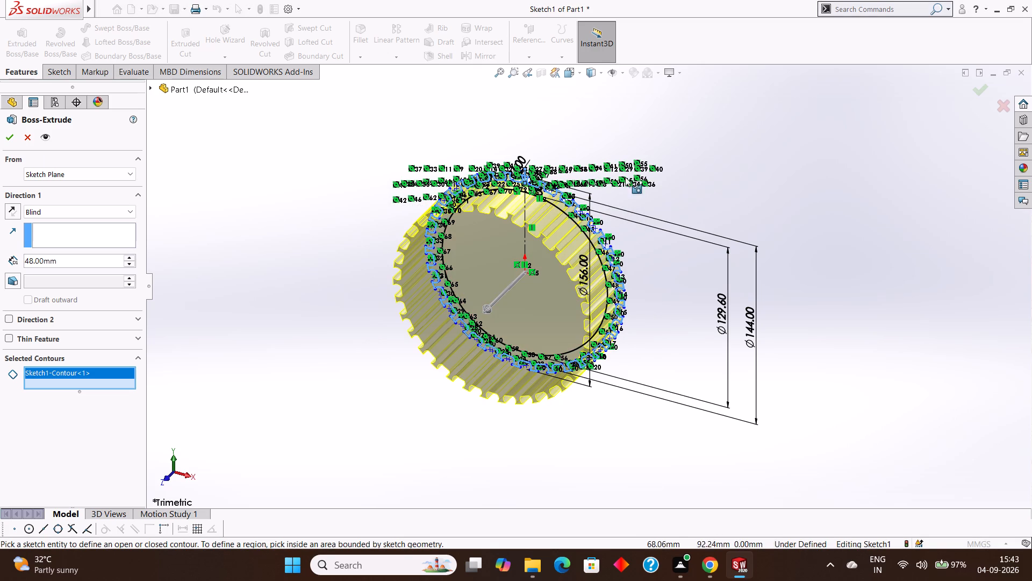
pyautogui.doubleClick(62, 260)
pyautogui.write('71')
pyautogui.press('Return')
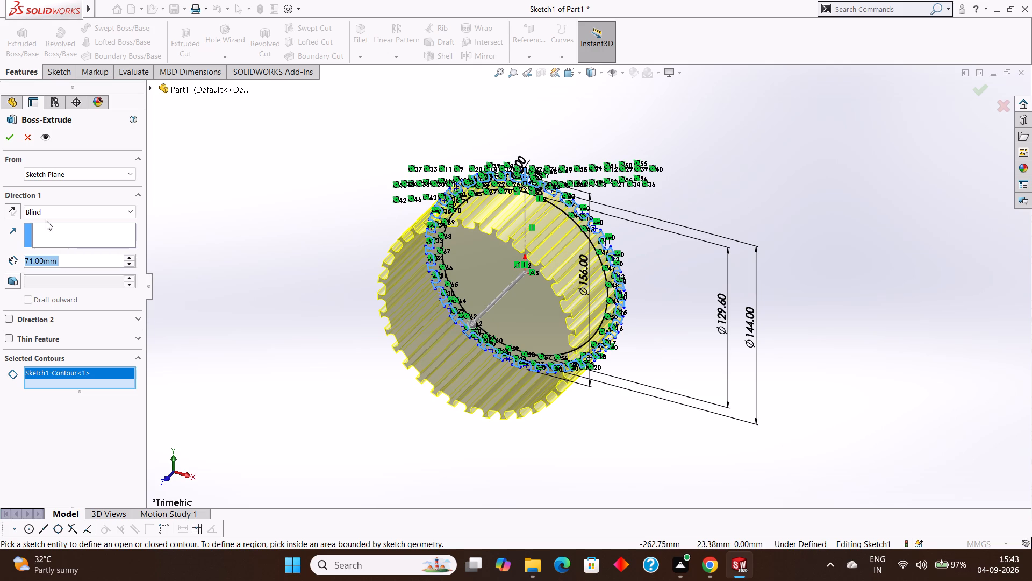
pyautogui.click(6, 138)
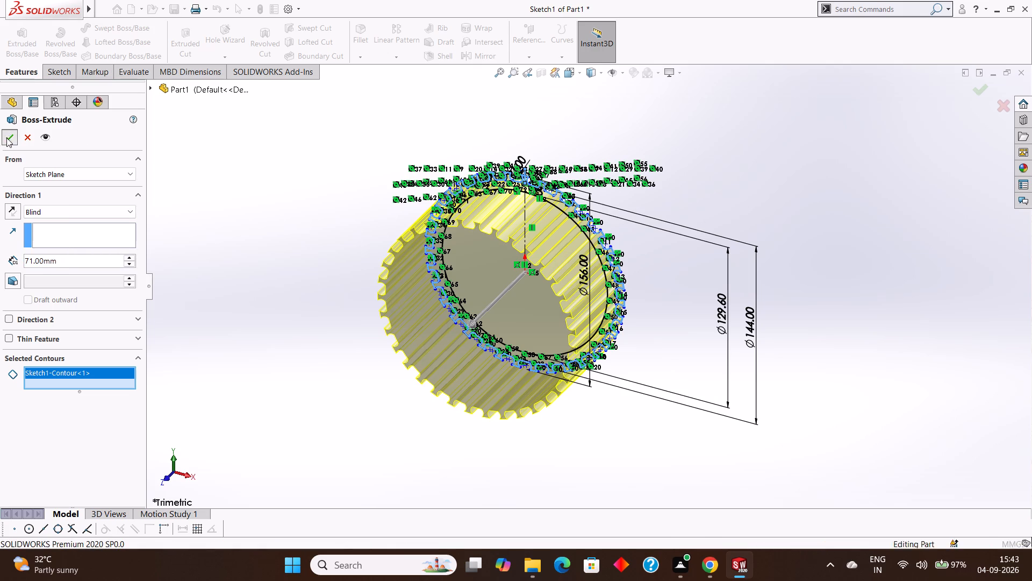
pyautogui.press('Escape')
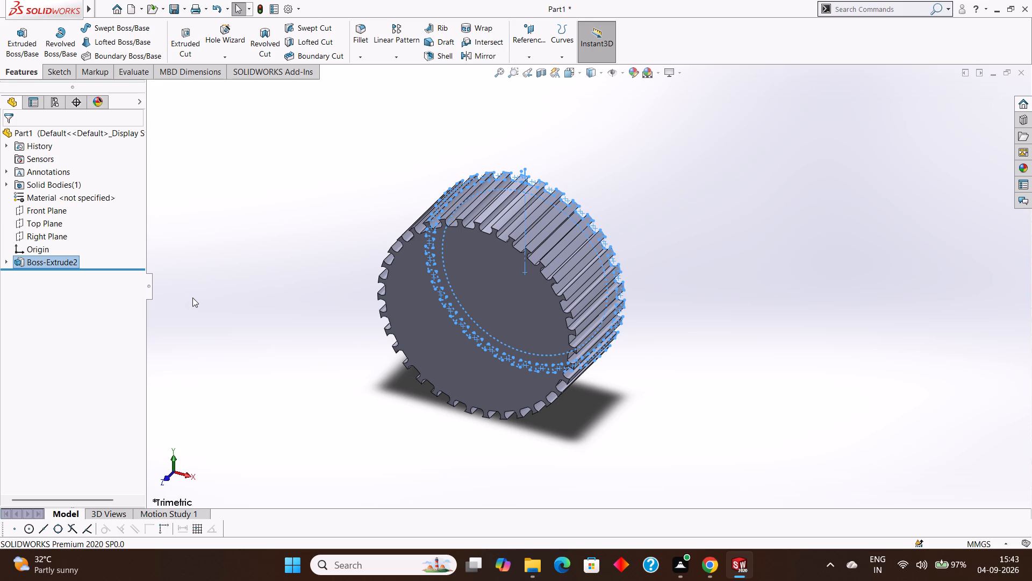
# Start a new sketch on the flat front face of the toothed extrusion.
pyautogui.click(461, 353)
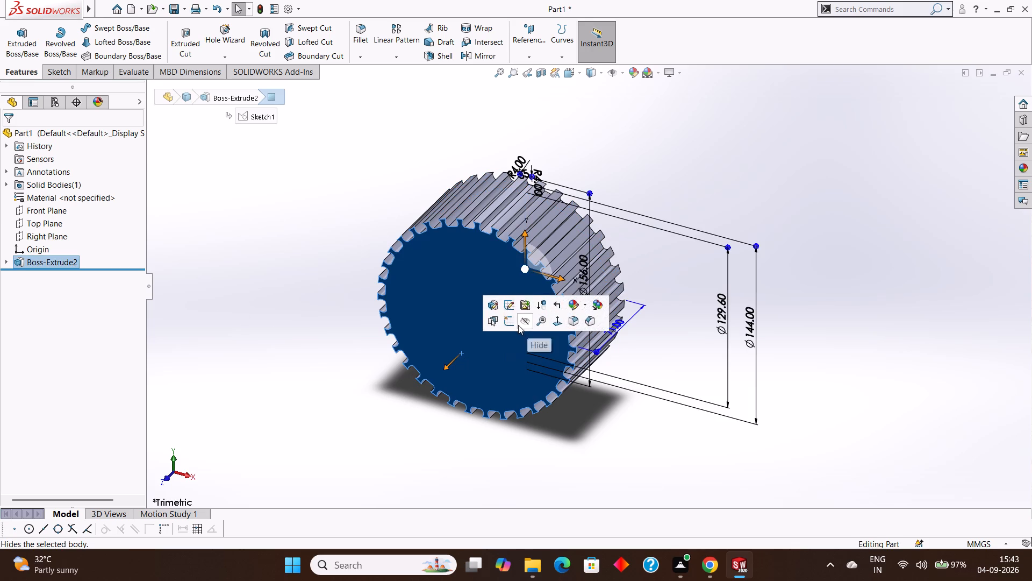
pyautogui.click(517, 324)
pyautogui.hotkey('ctrl', '8')
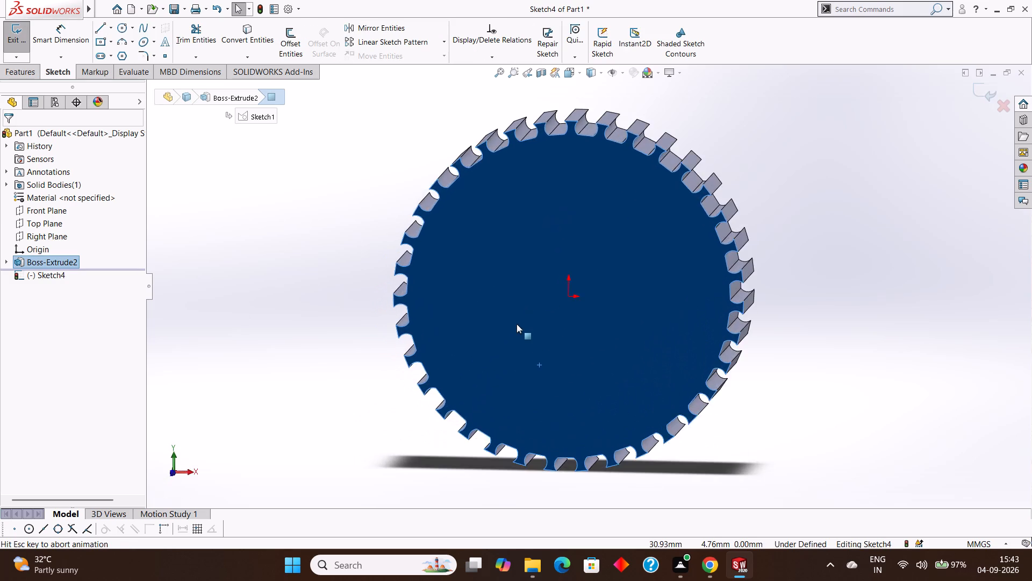
pyautogui.press('Escape')
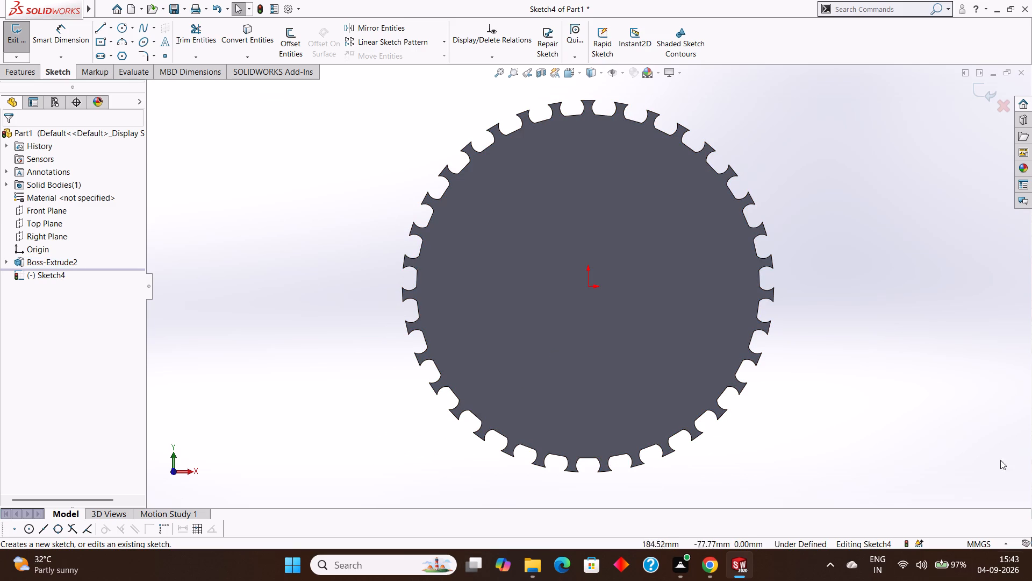
# Start a centre-based circle in the new front-face sketch.
pyautogui.click(134, 30)
pyautogui.click(140, 40)
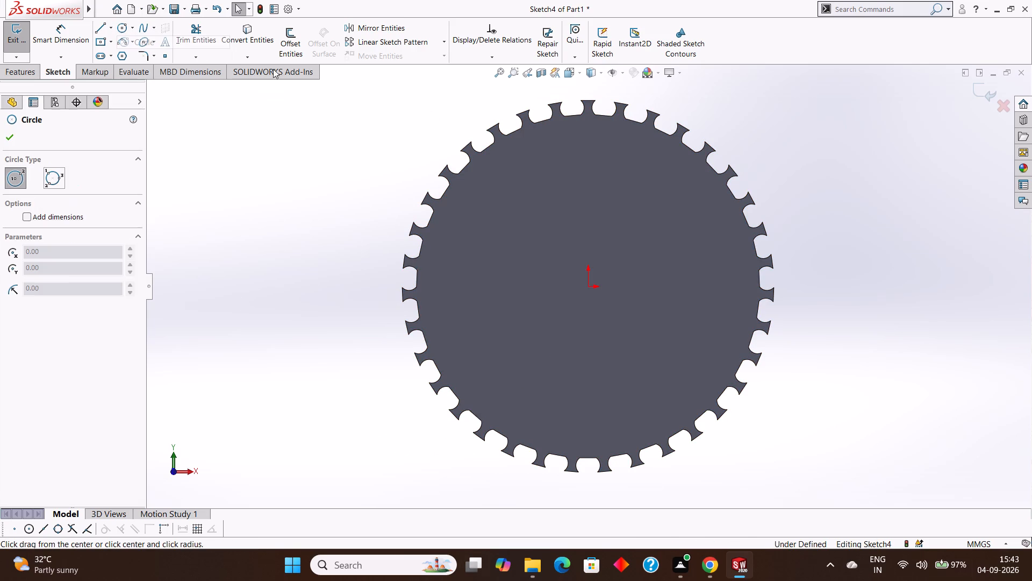
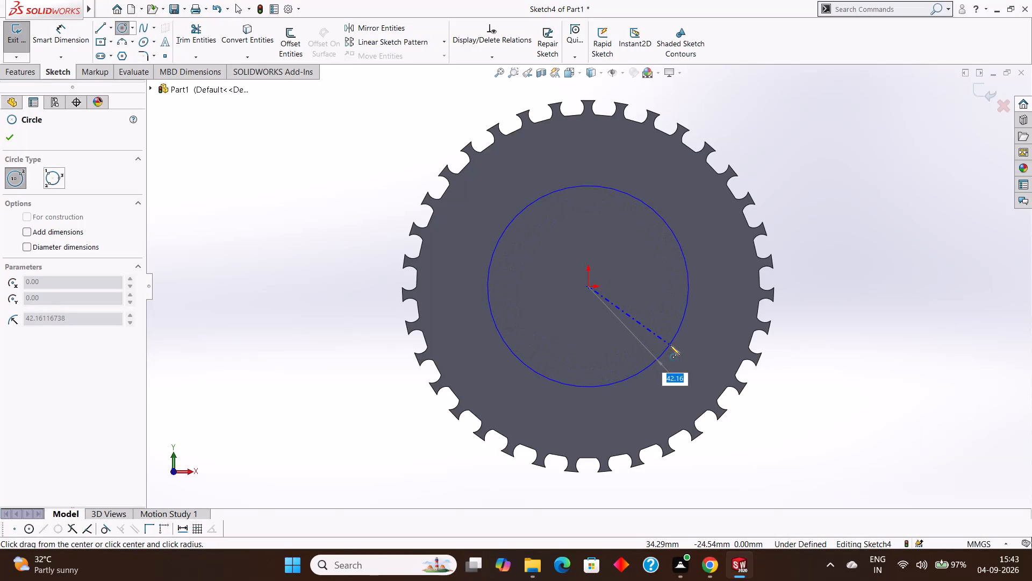
# Sketch a circle of radius 21 mm centred on the origin of the gear's front face.
pyautogui.write('21')
pyautogui.press('Return')
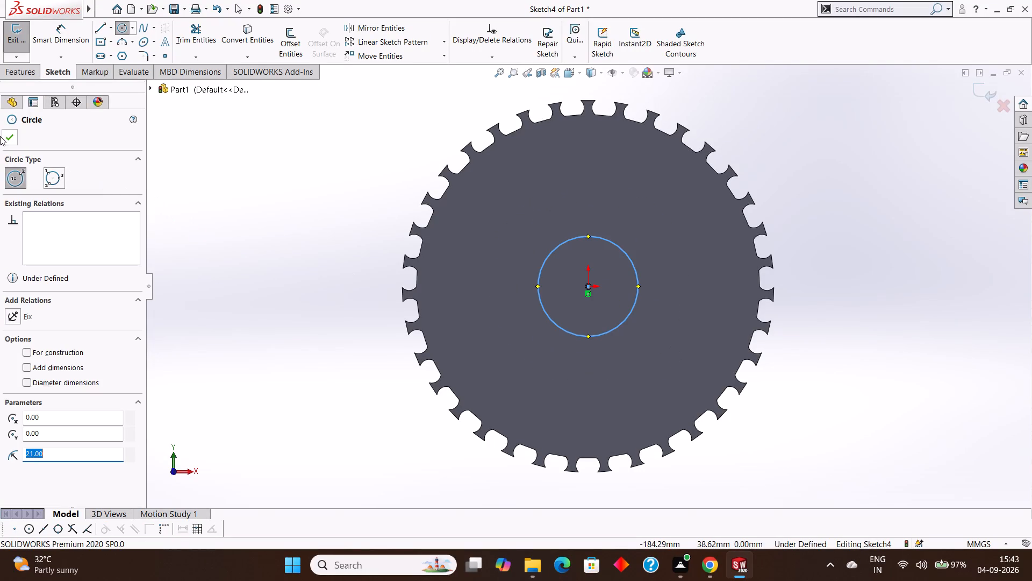
pyautogui.click(5, 140)
# Add a diameter dimension to the circle, placed beyond the gear's outer edge.
pyautogui.click(66, 37)
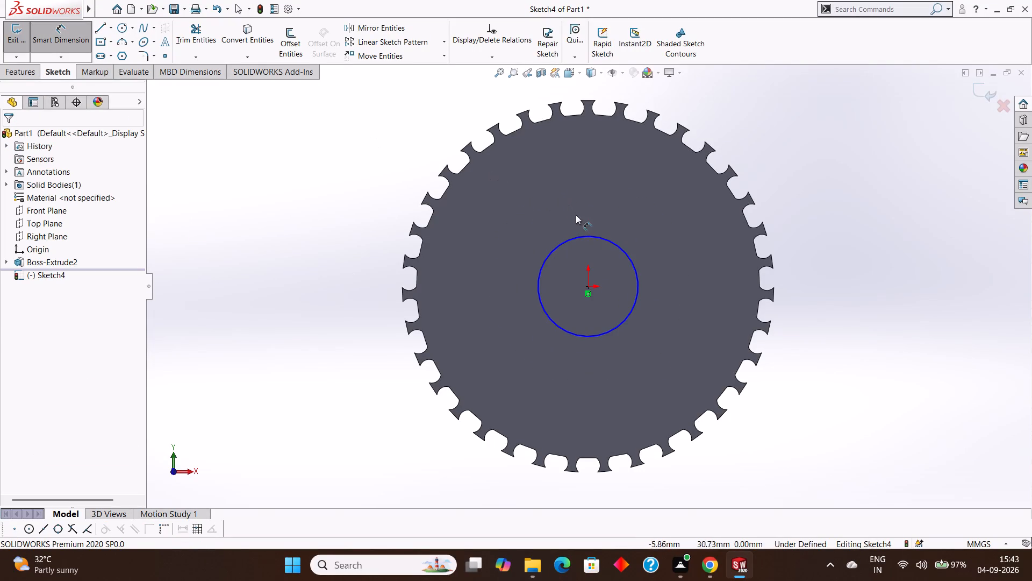
pyautogui.click(598, 236)
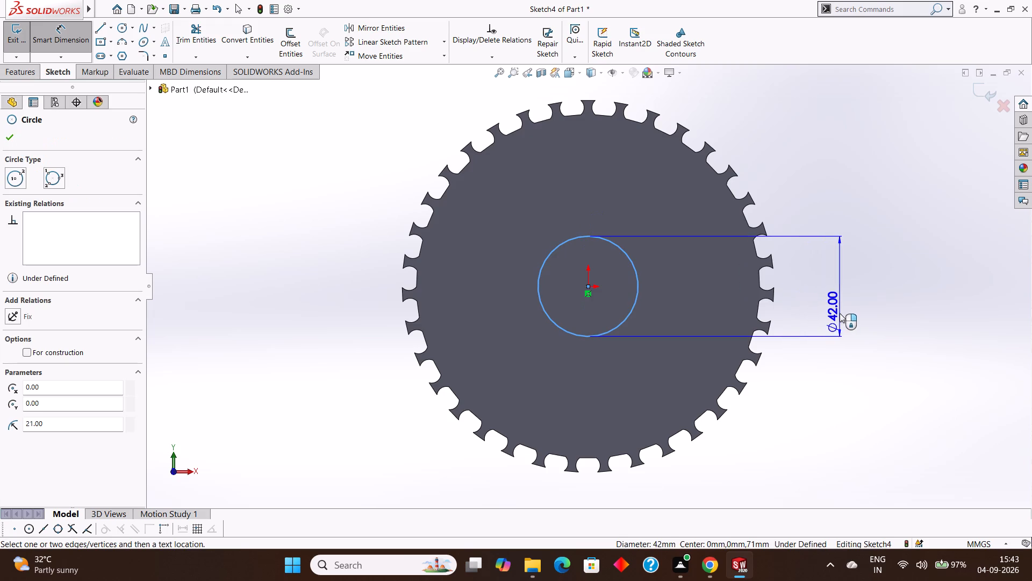
pyautogui.click(842, 303)
pyautogui.click(797, 287)
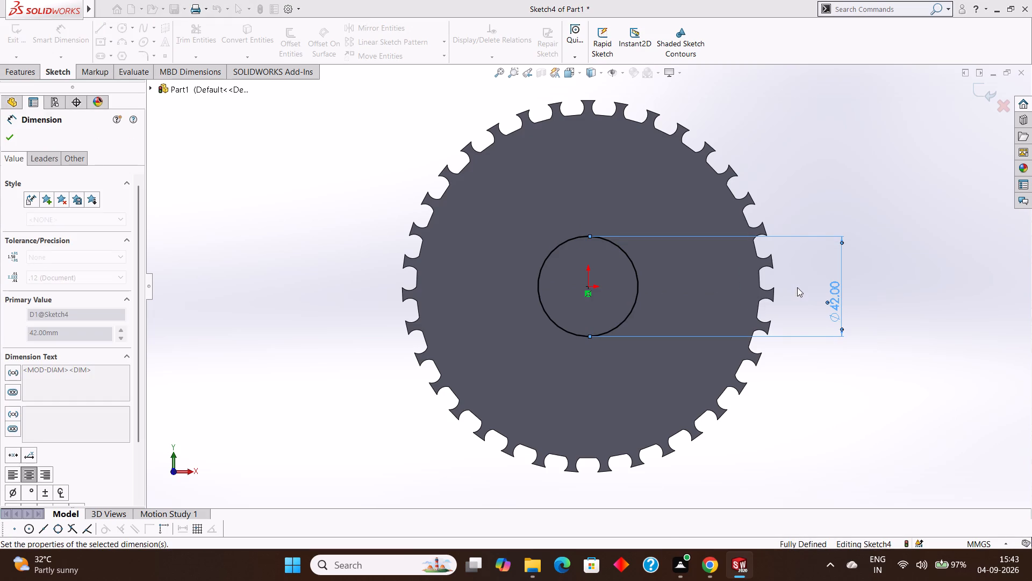
pyautogui.click(10, 131)
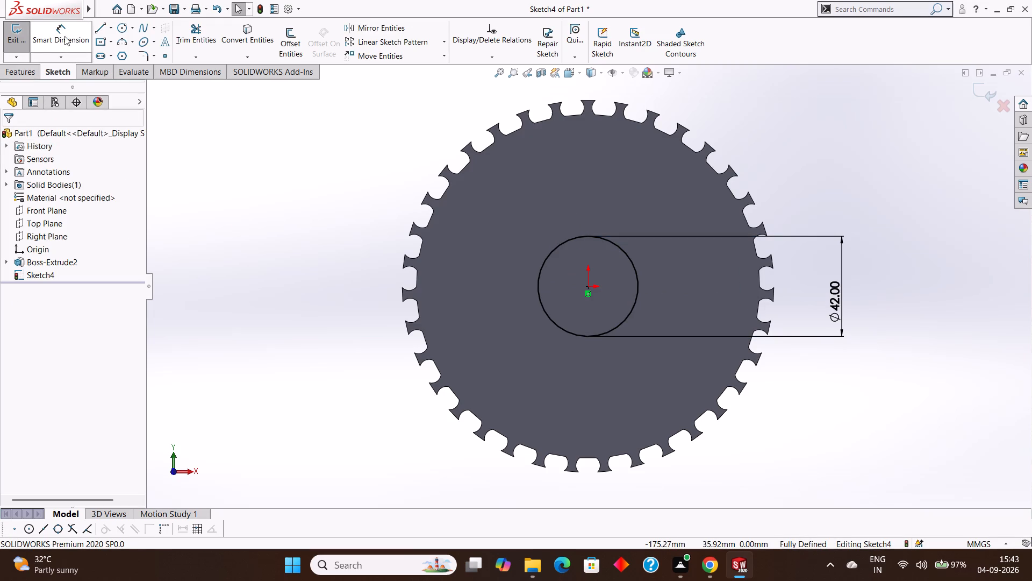
# Sketch a center rectangle 12 mm wide and 6 mm high, centred on the circle's topmost point.
pyautogui.click(112, 39)
pyautogui.click(118, 54)
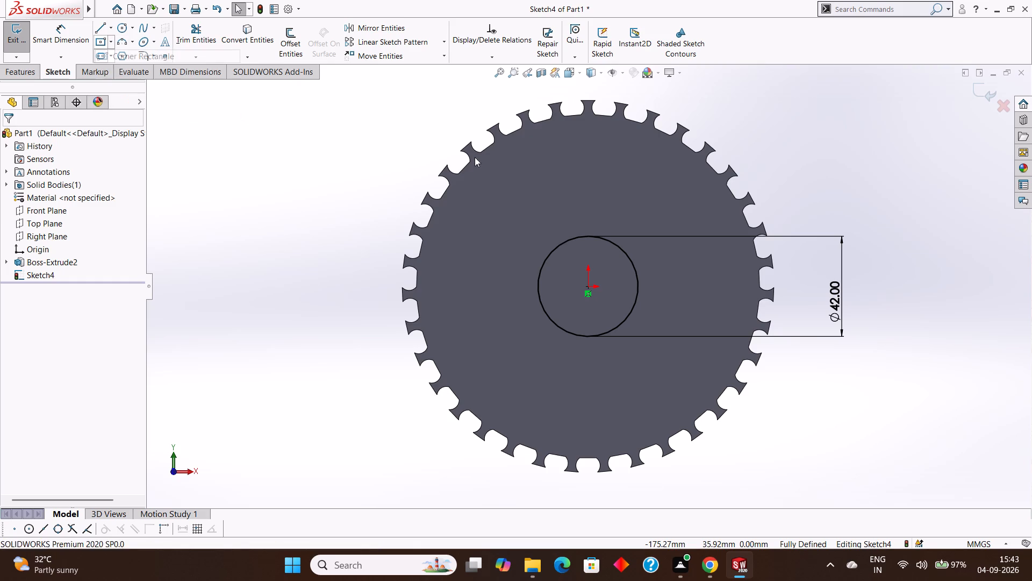
pyautogui.click(112, 41)
pyautogui.click(119, 67)
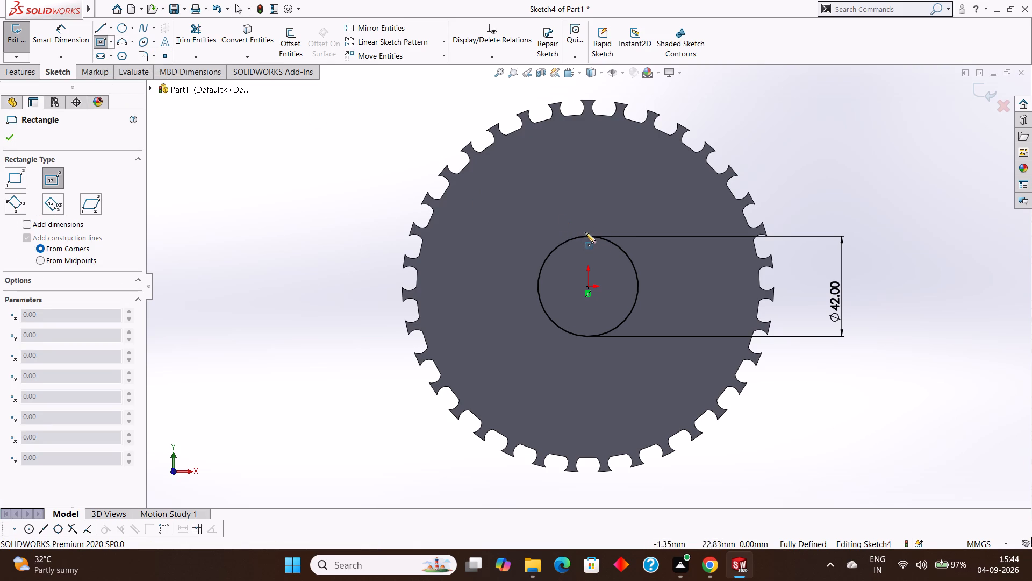
pyautogui.click(589, 237)
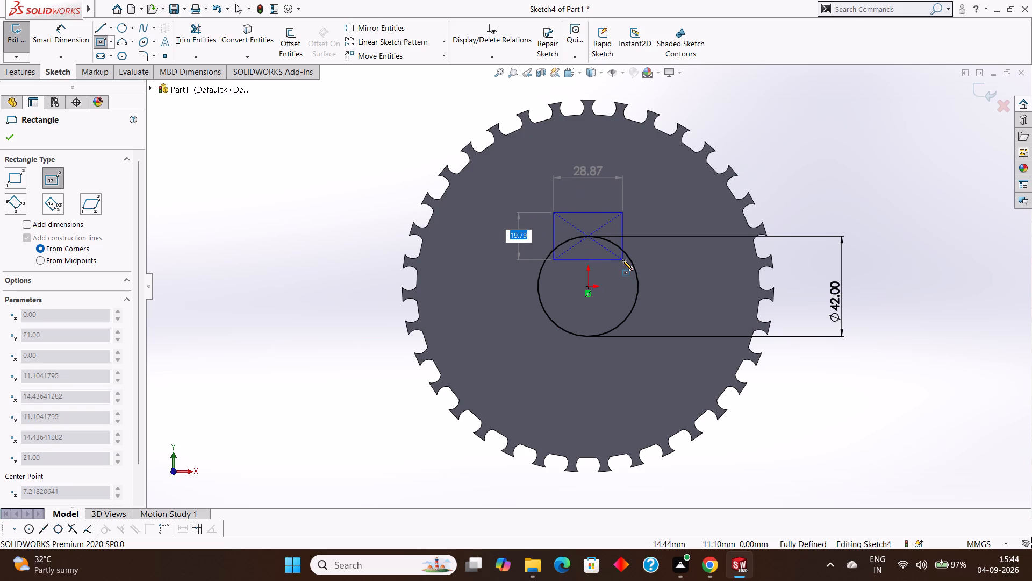
pyautogui.press('6')
pyautogui.press('Tab')
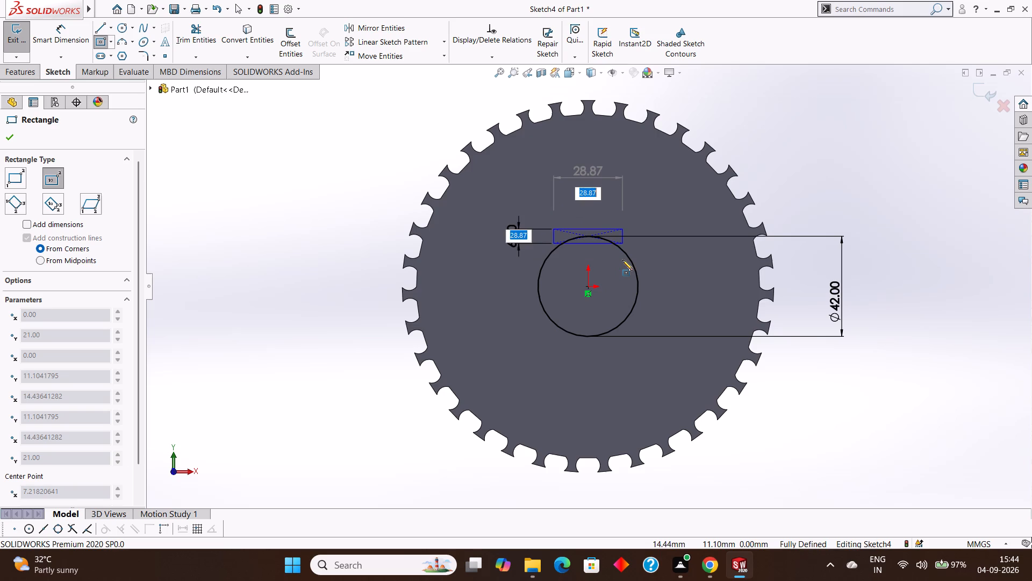
pyautogui.write('12')
pyautogui.press('Return')
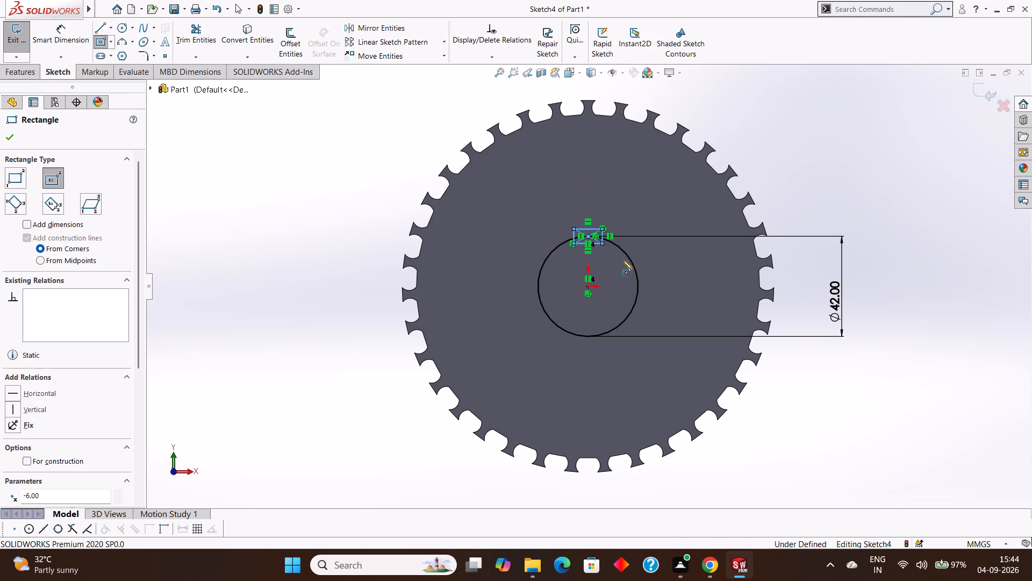
pyautogui.click(11, 140)
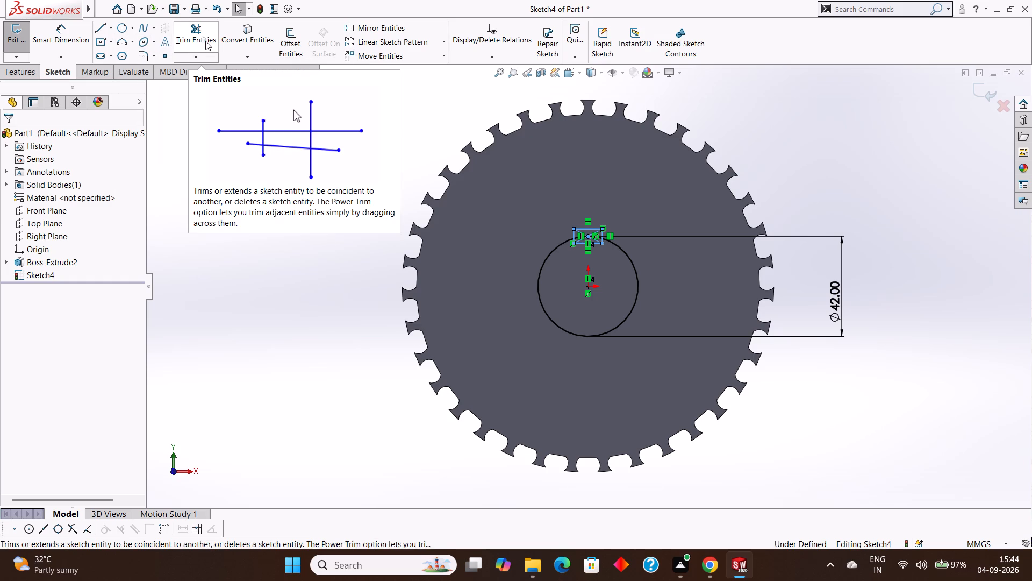
# Trim the rectangle's portion inside the circle, its diagonals and the arc between its sides to form one keyed bore outline.
pyautogui.click(201, 55)
pyautogui.click(209, 66)
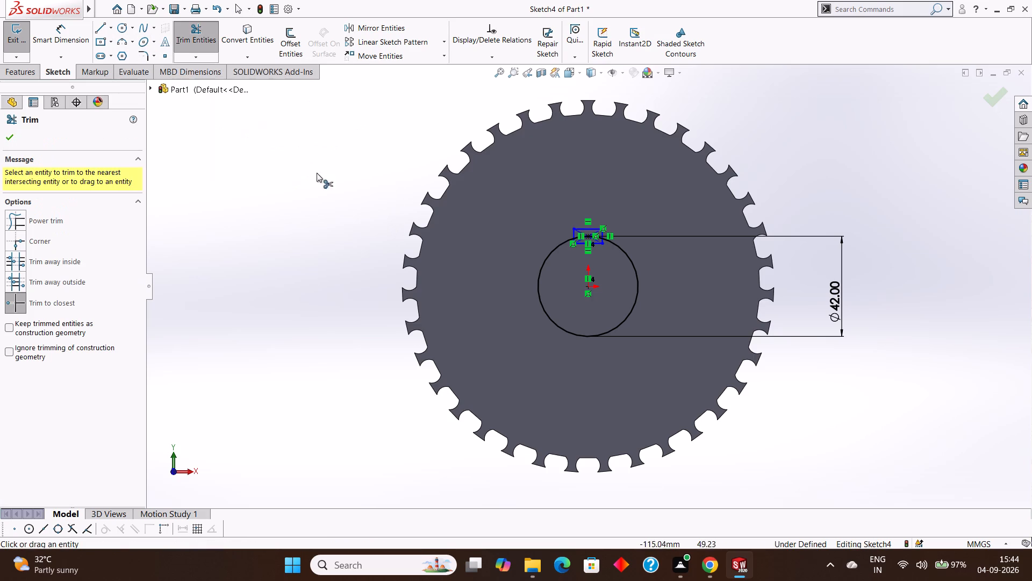
pyautogui.scroll(-3, 322, 180)
pyautogui.scroll(3, 619, 292)
pyautogui.scroll(-3, 771, 306)
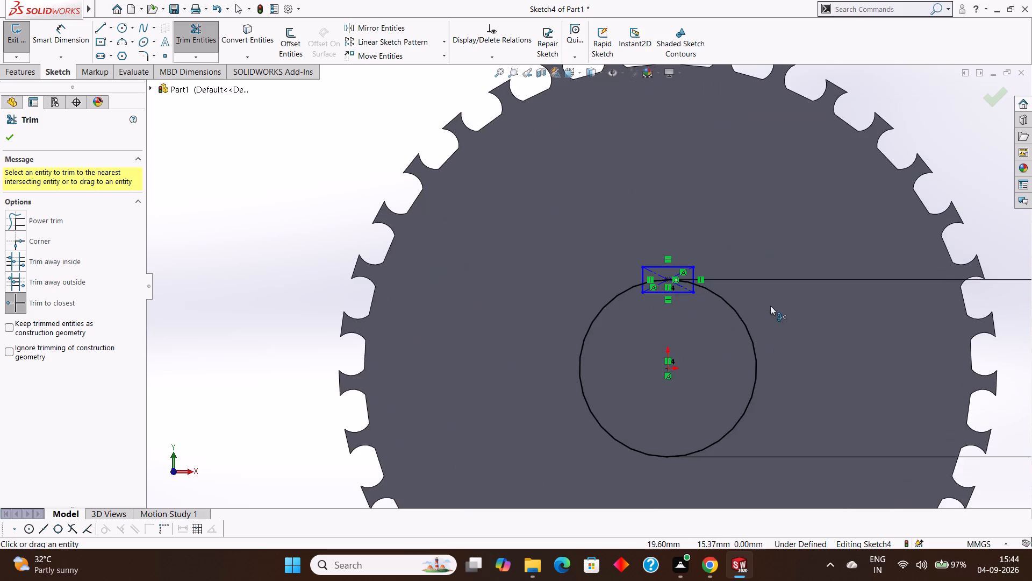
pyautogui.scroll(-4, 692, 306)
pyautogui.scroll(-1, 650, 280)
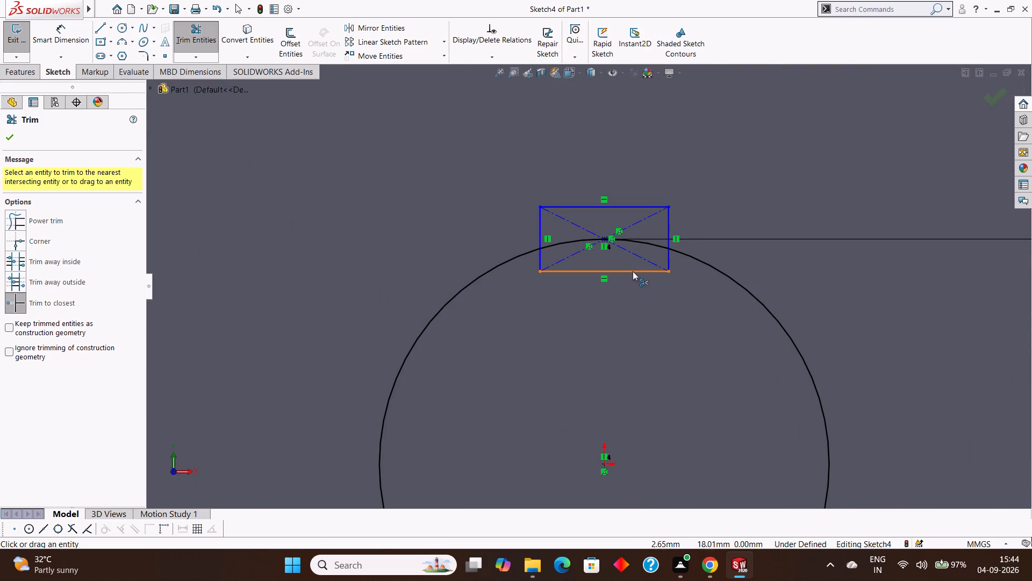
pyautogui.click(633, 271)
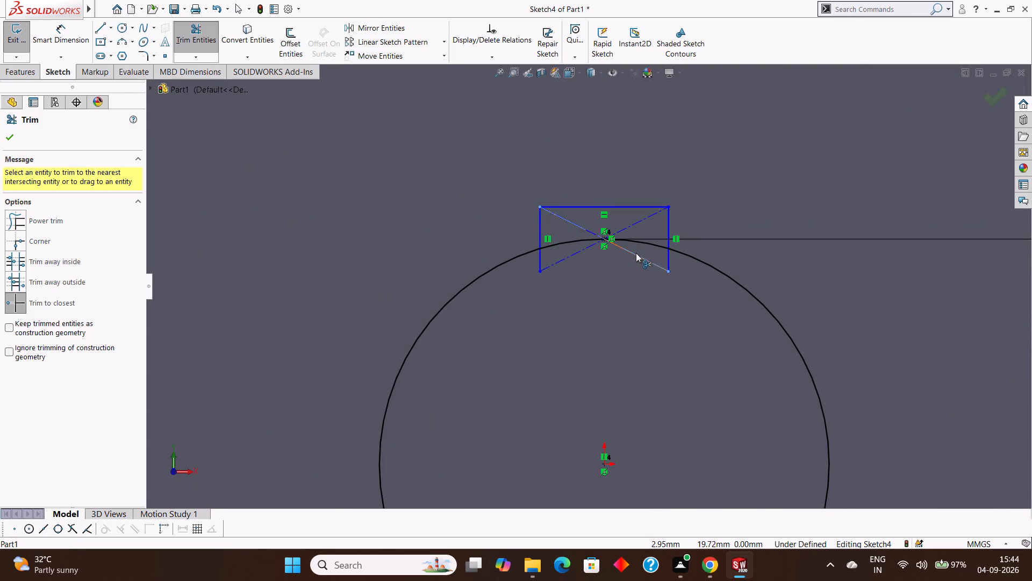
pyautogui.click(636, 253)
pyautogui.click(579, 252)
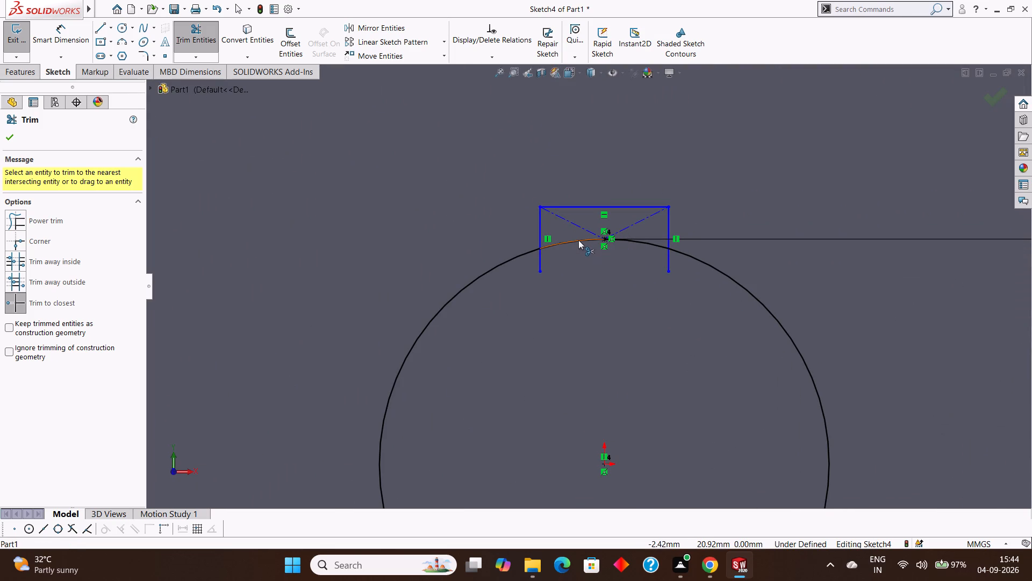
pyautogui.click(541, 259)
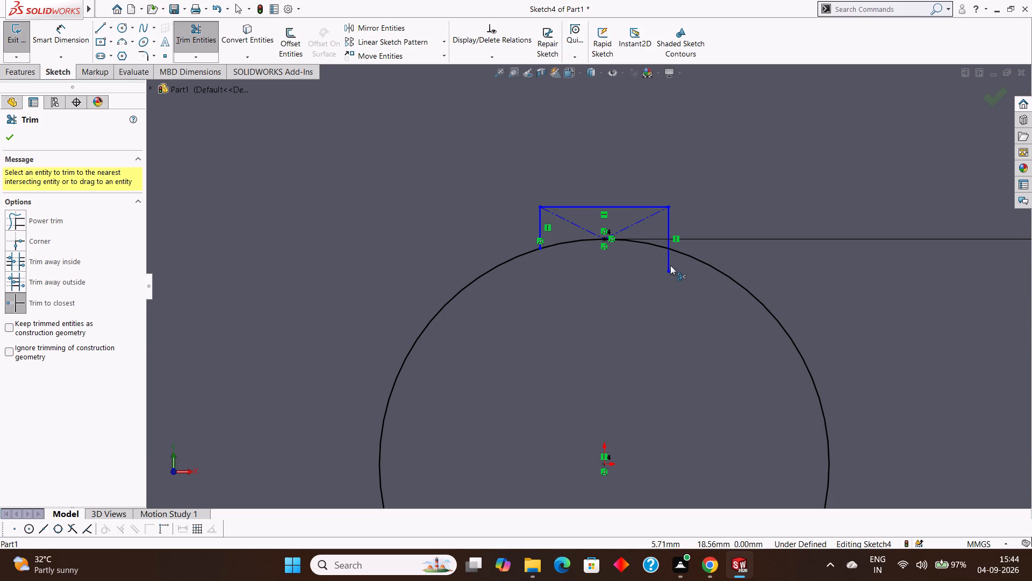
pyautogui.click(668, 262)
pyautogui.click(650, 242)
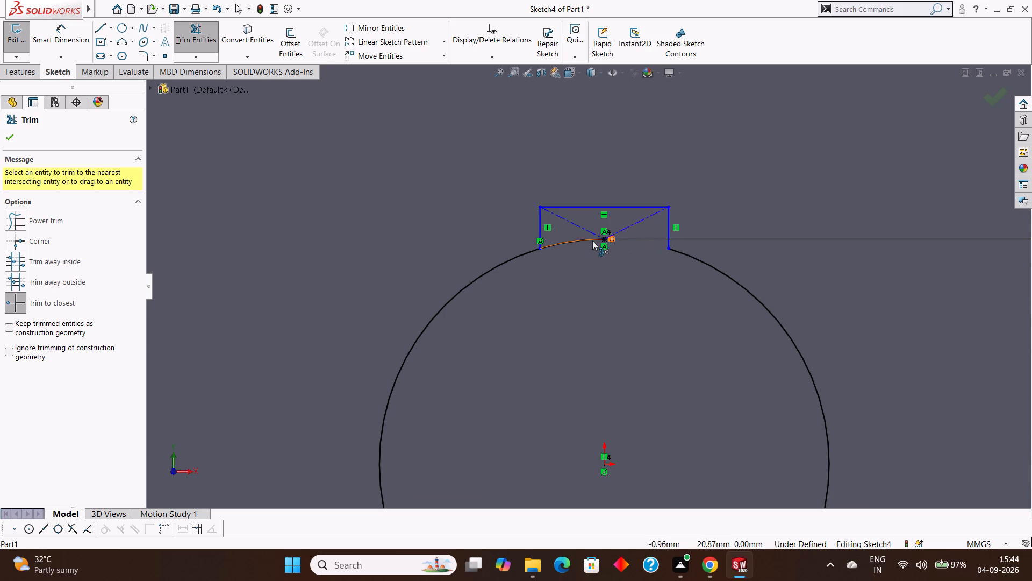
pyautogui.click(584, 237)
pyautogui.click(579, 227)
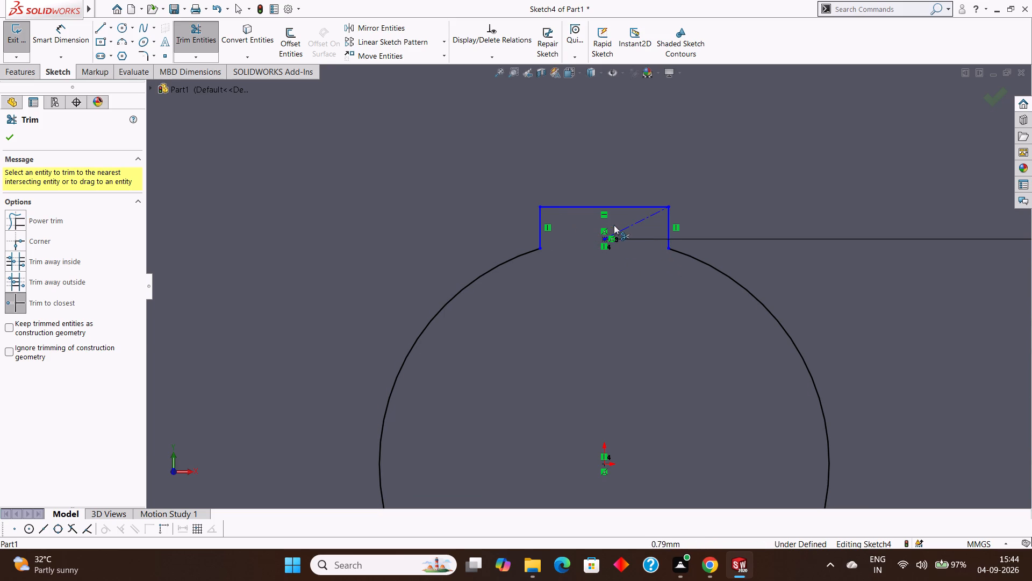
pyautogui.click(625, 224)
pyautogui.click(628, 225)
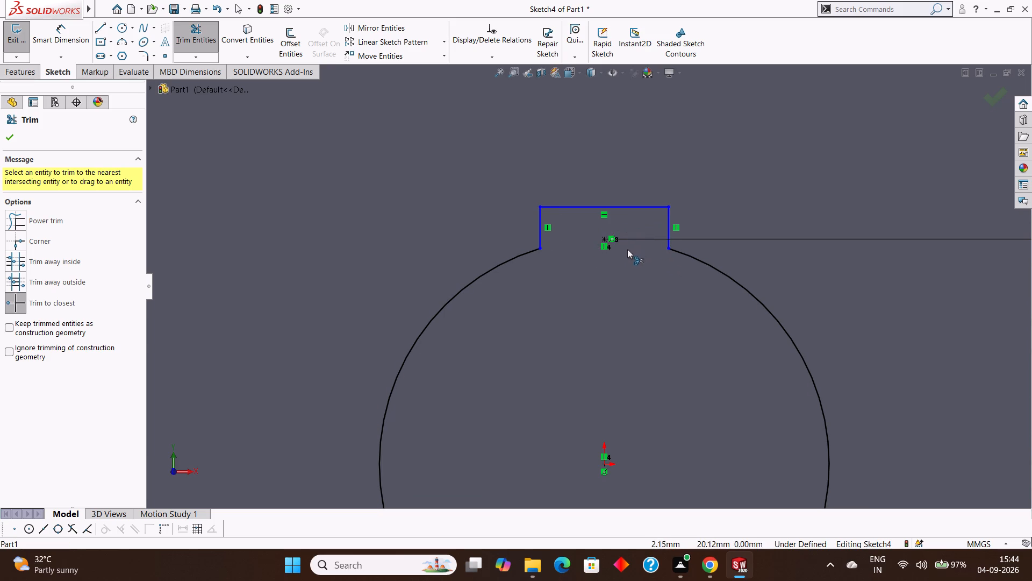
pyautogui.click(13, 136)
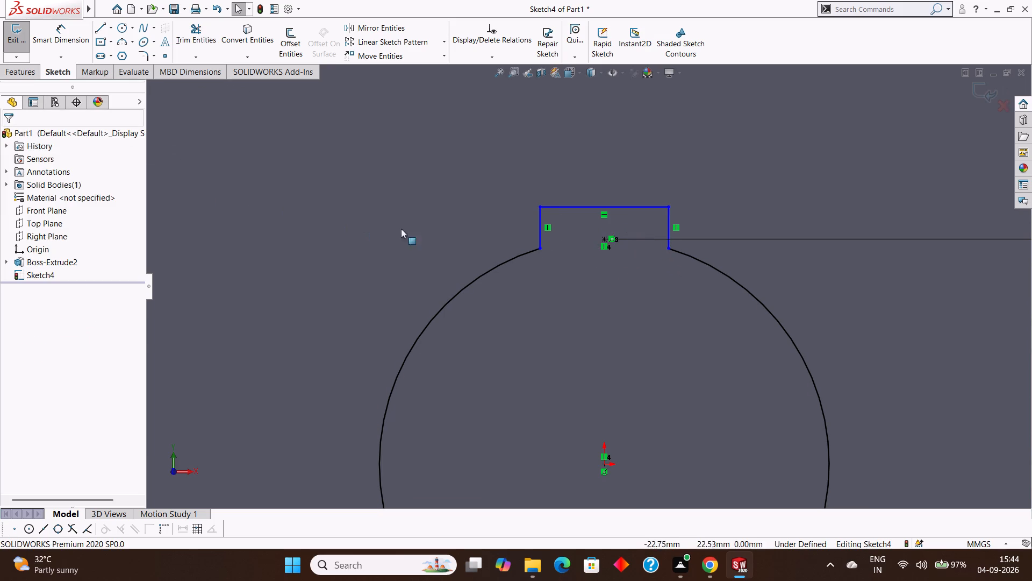
# Cut-extrude the keyed bore profile through the gear as a Blind cut 71 mm deep.
pyautogui.scroll(8, 427, 231)
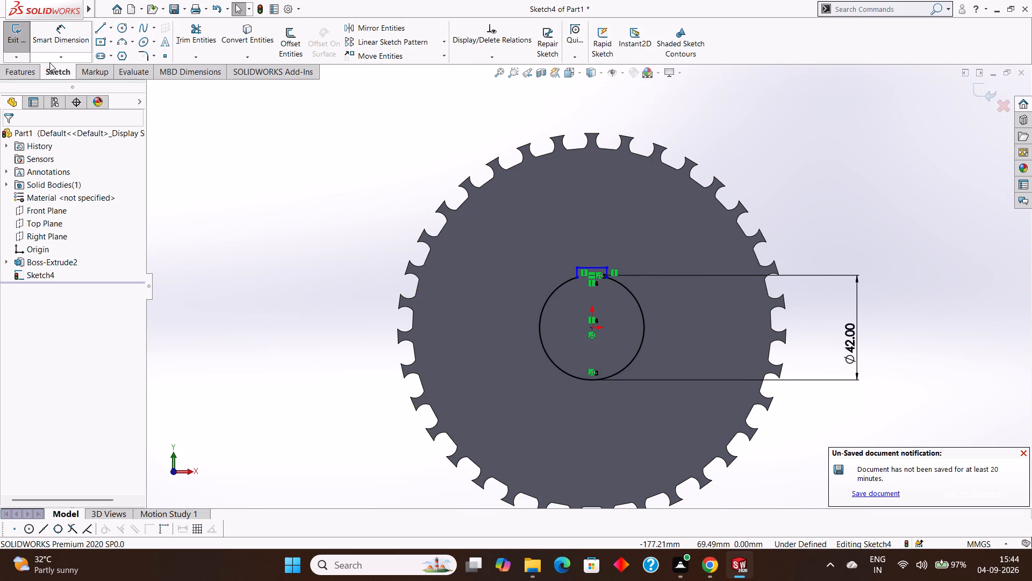
pyautogui.click(26, 71)
pyautogui.click(192, 43)
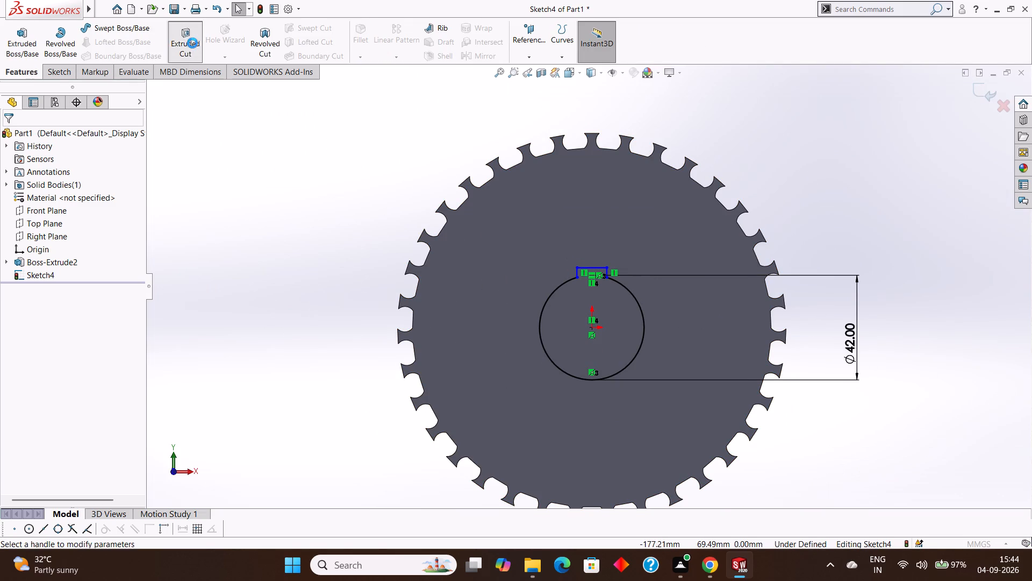
pyautogui.moveTo(956, 287); pyautogui.dragTo(919, 335, button='middle')
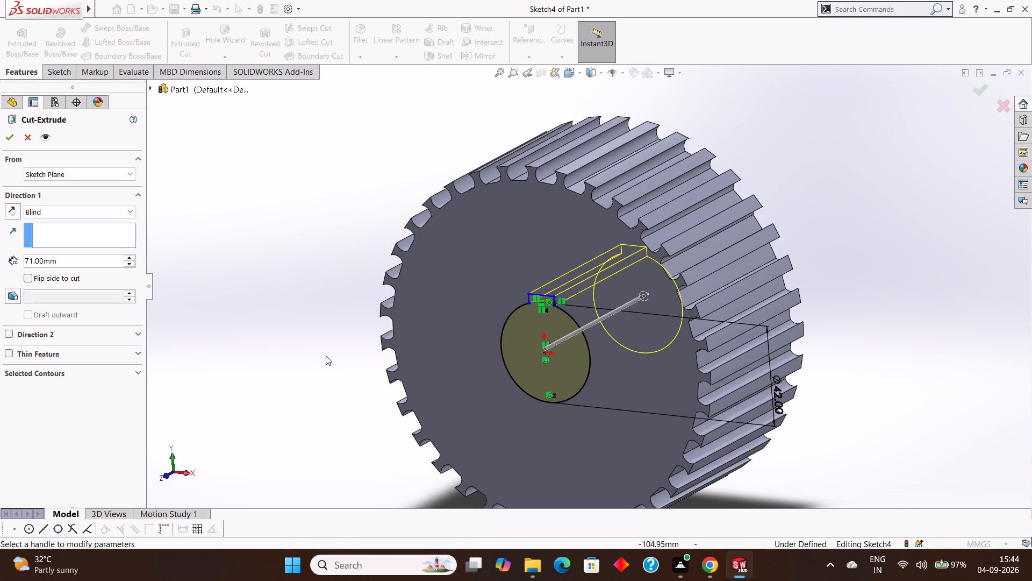
pyautogui.press('4')
pyautogui.press('8')
pyautogui.press('Return')
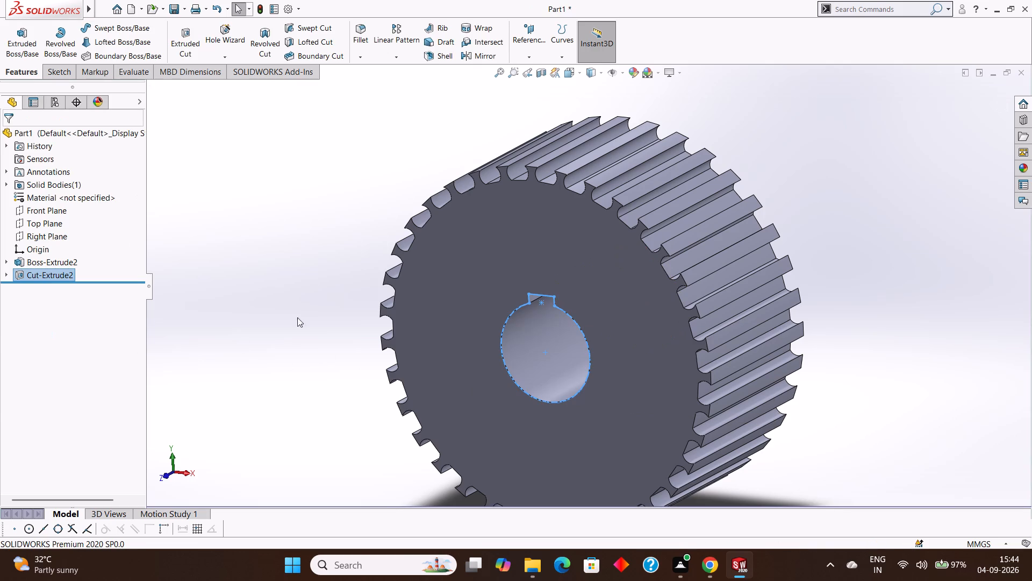
# Examine the gear's bore and keyway from several angles.
pyautogui.click(898, 271)
pyautogui.moveTo(897, 276); pyautogui.dragTo(935, 267, button='middle')
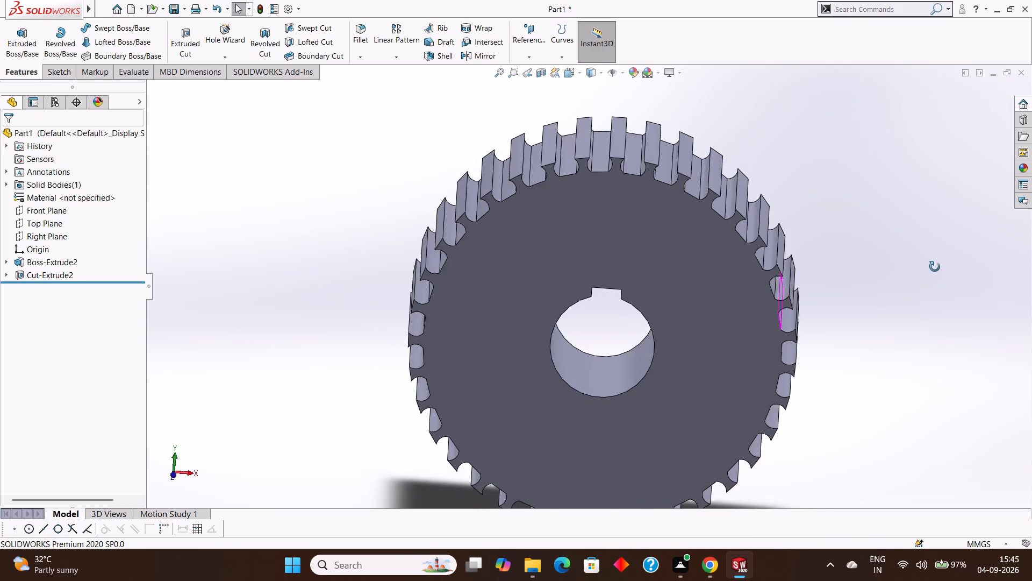
pyautogui.moveTo(935, 267); pyautogui.dragTo(935, 226, button='middle')
pyautogui.scroll(1, 930, 216)
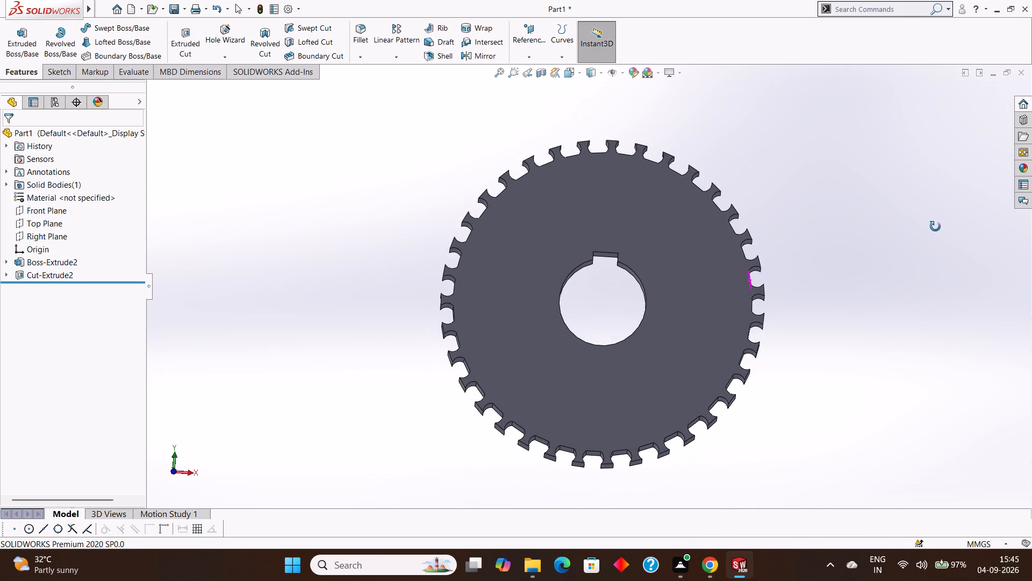
pyautogui.moveTo(935, 226); pyautogui.dragTo(936, 233, button='middle')
pyautogui.scroll(-1, 936, 233)
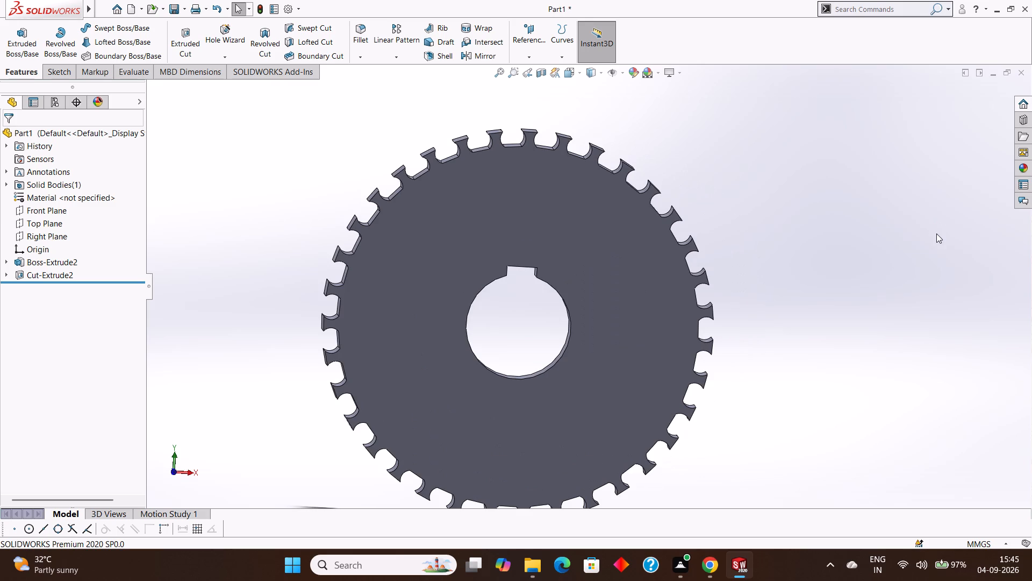
pyautogui.scroll(1, 936, 233)
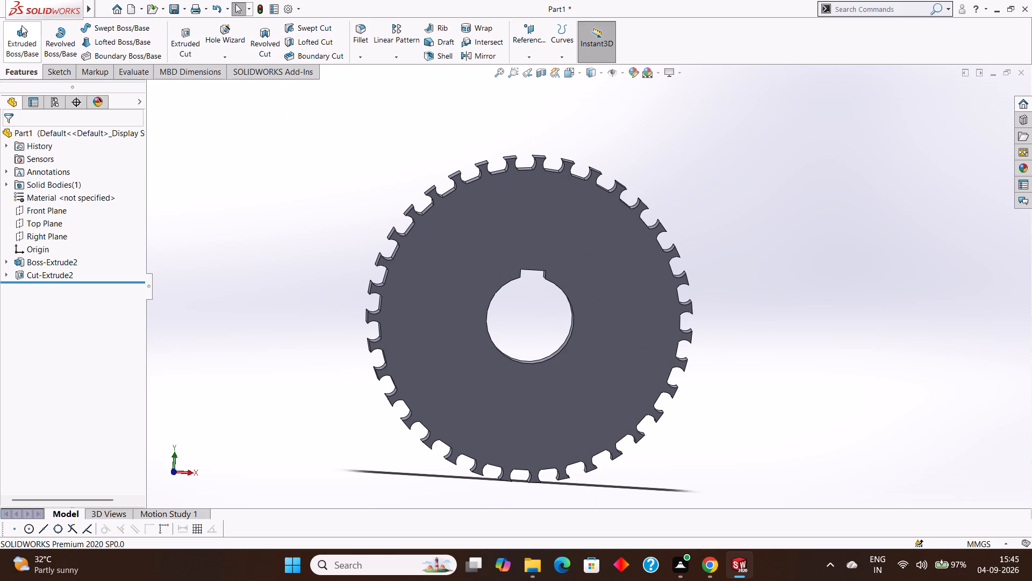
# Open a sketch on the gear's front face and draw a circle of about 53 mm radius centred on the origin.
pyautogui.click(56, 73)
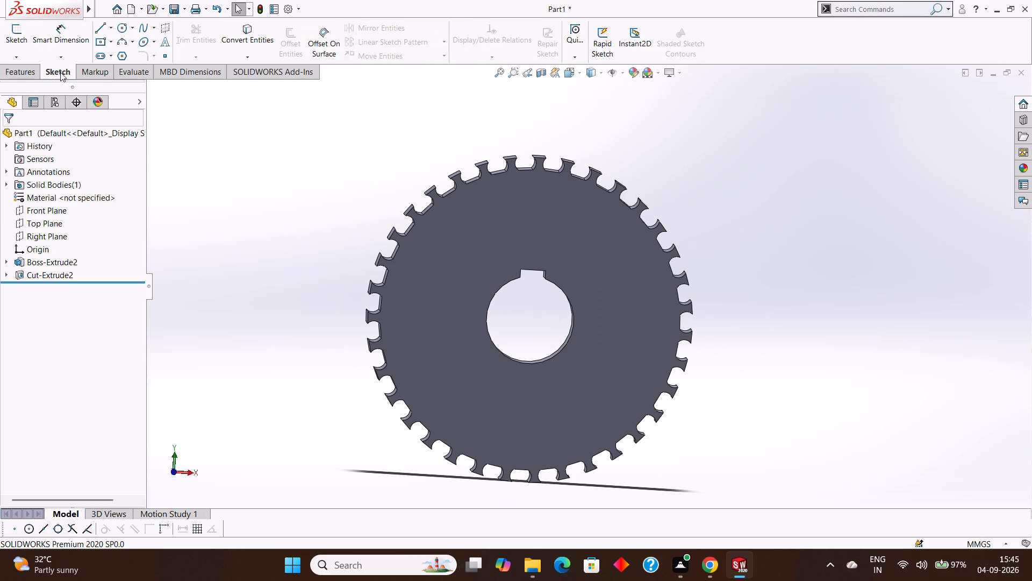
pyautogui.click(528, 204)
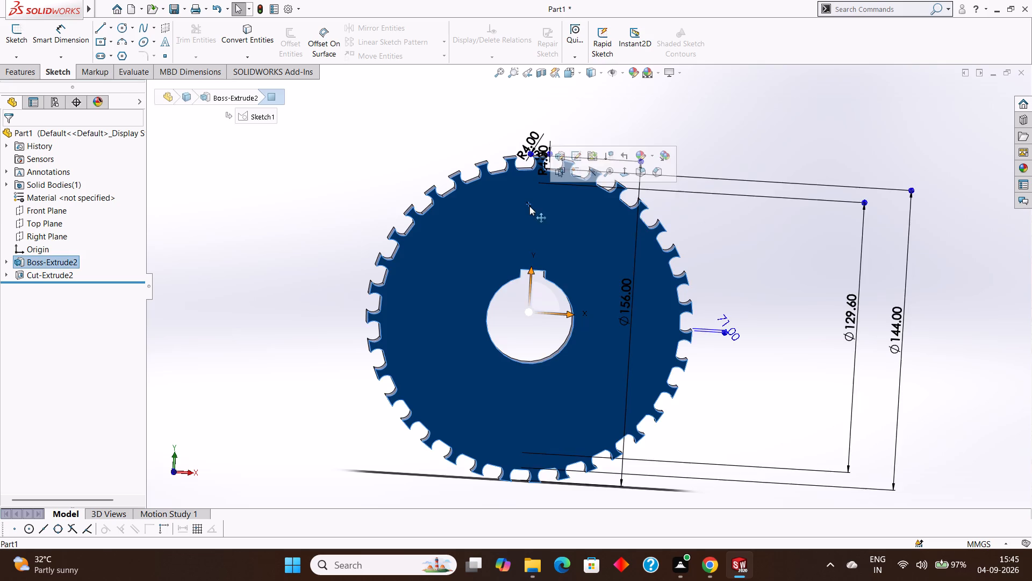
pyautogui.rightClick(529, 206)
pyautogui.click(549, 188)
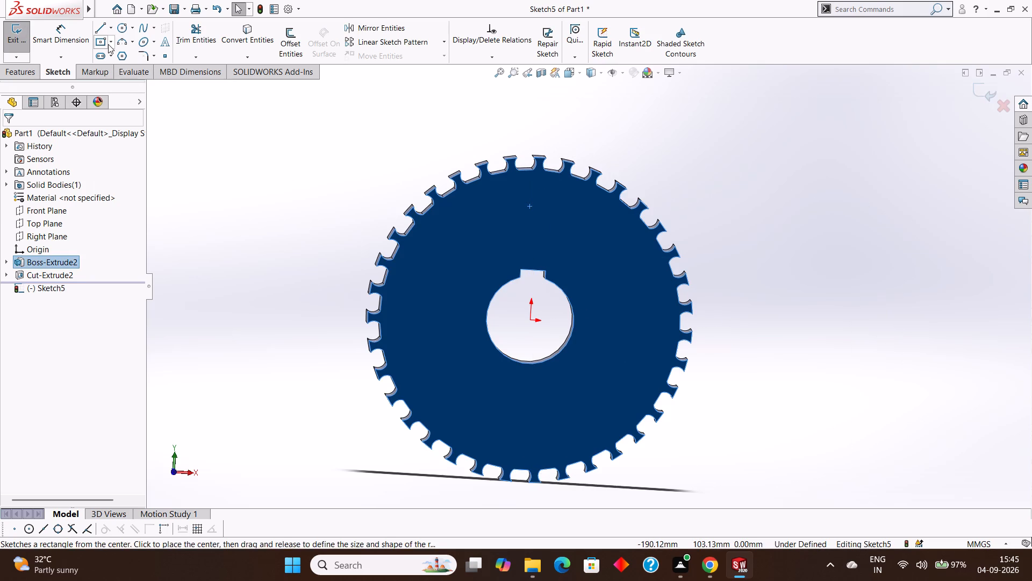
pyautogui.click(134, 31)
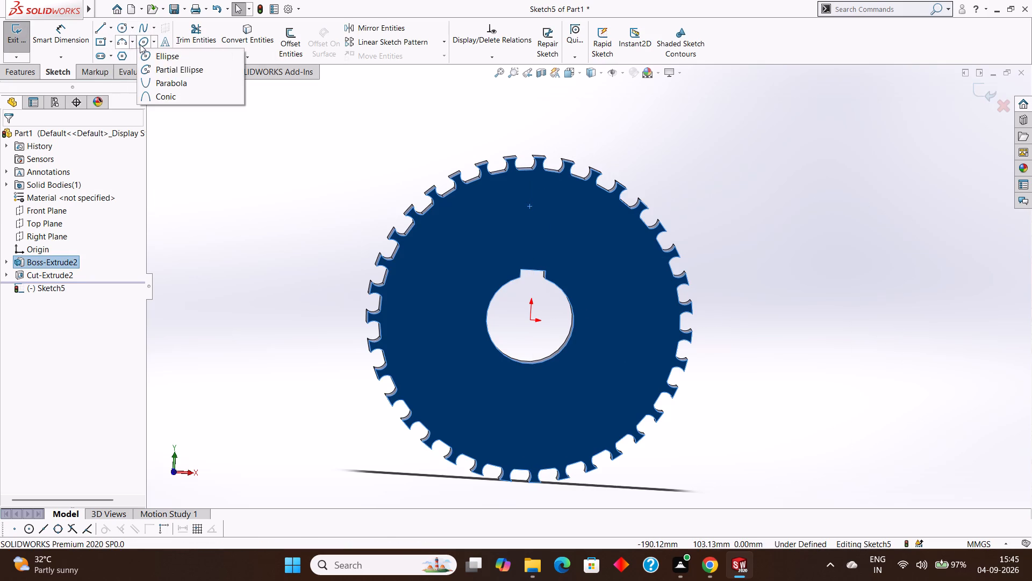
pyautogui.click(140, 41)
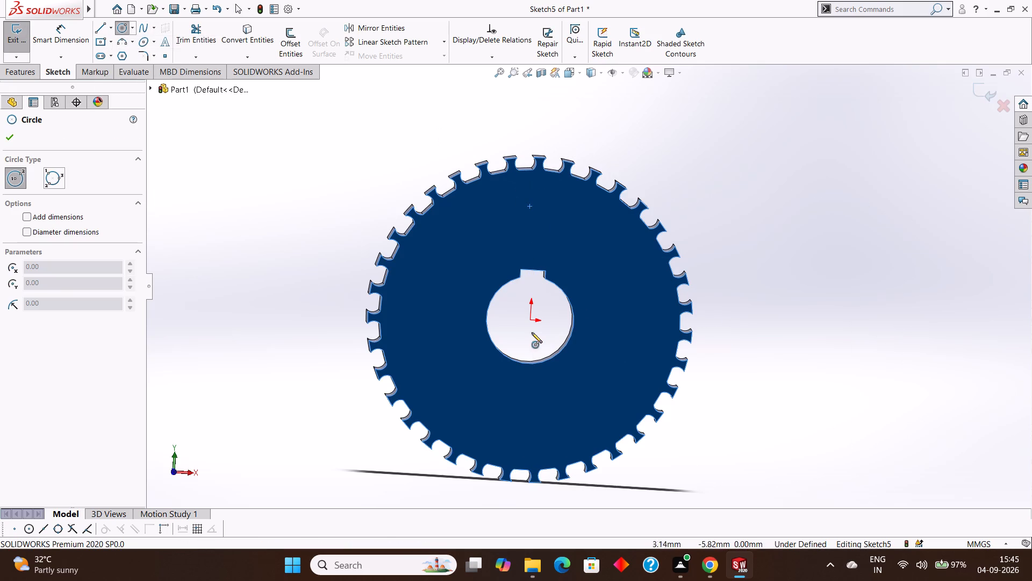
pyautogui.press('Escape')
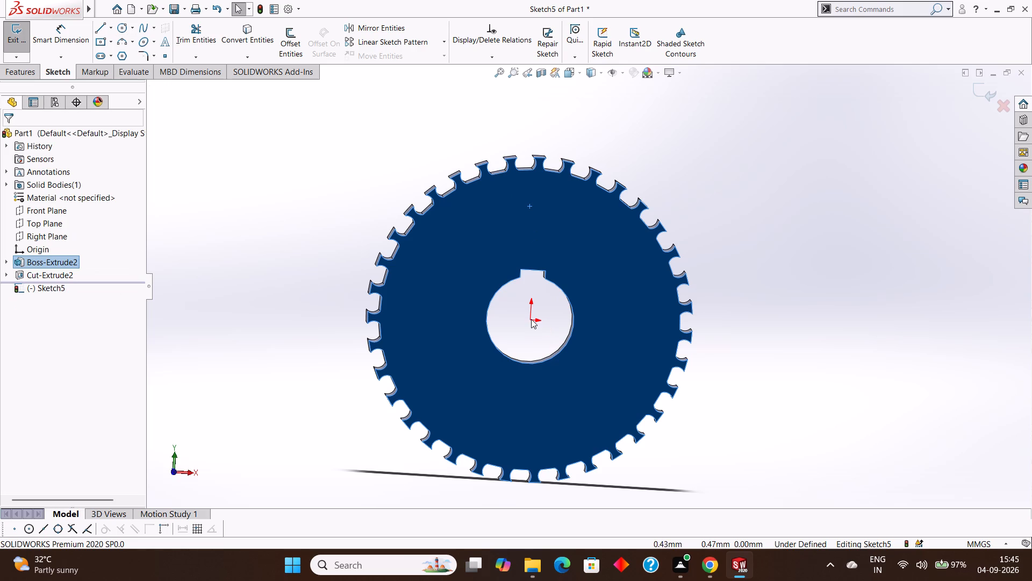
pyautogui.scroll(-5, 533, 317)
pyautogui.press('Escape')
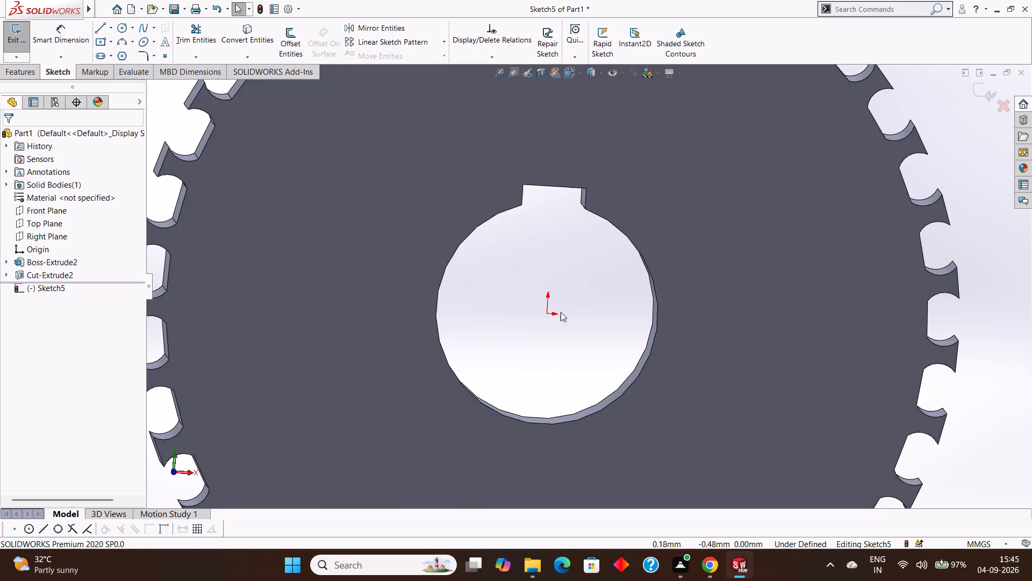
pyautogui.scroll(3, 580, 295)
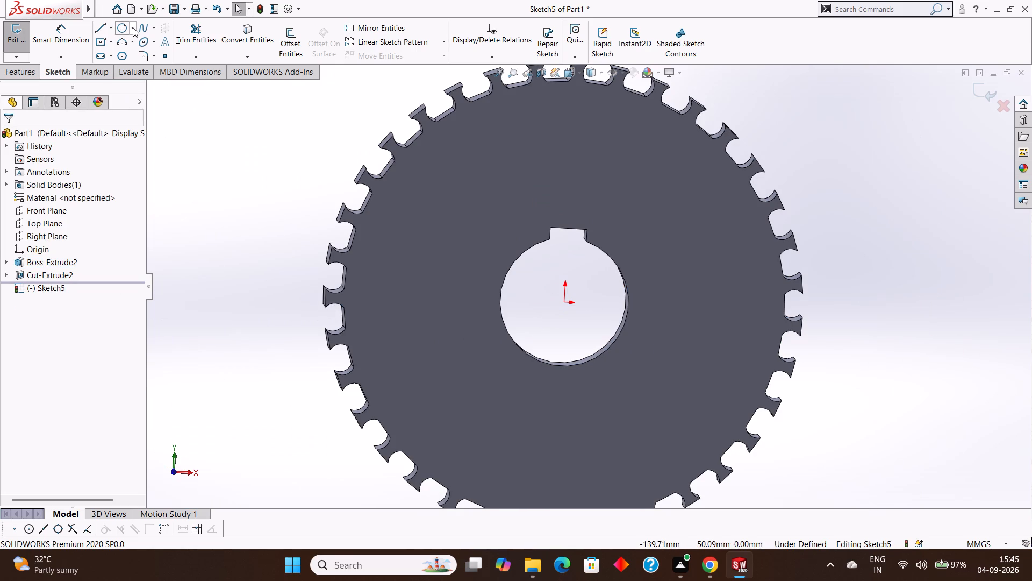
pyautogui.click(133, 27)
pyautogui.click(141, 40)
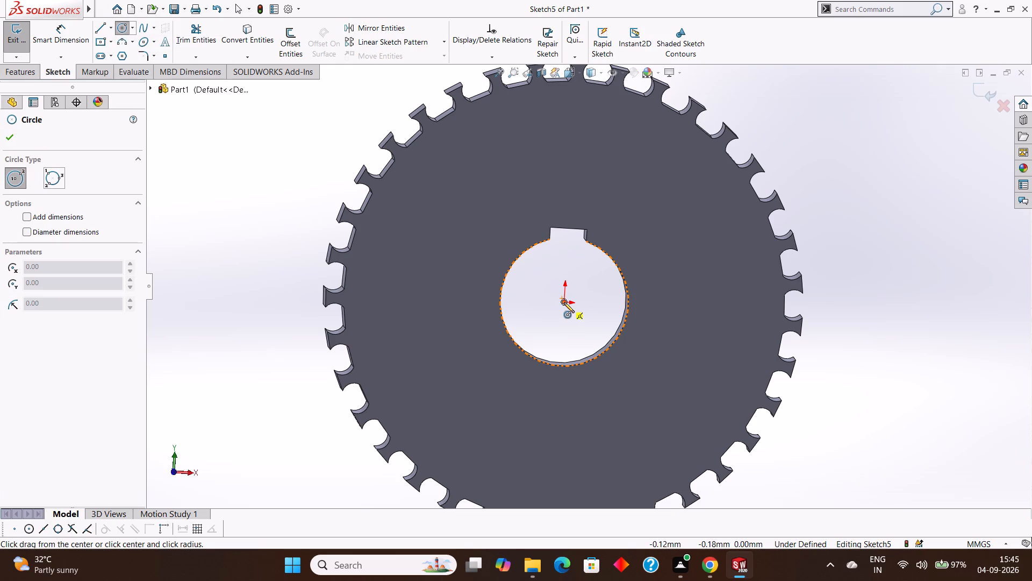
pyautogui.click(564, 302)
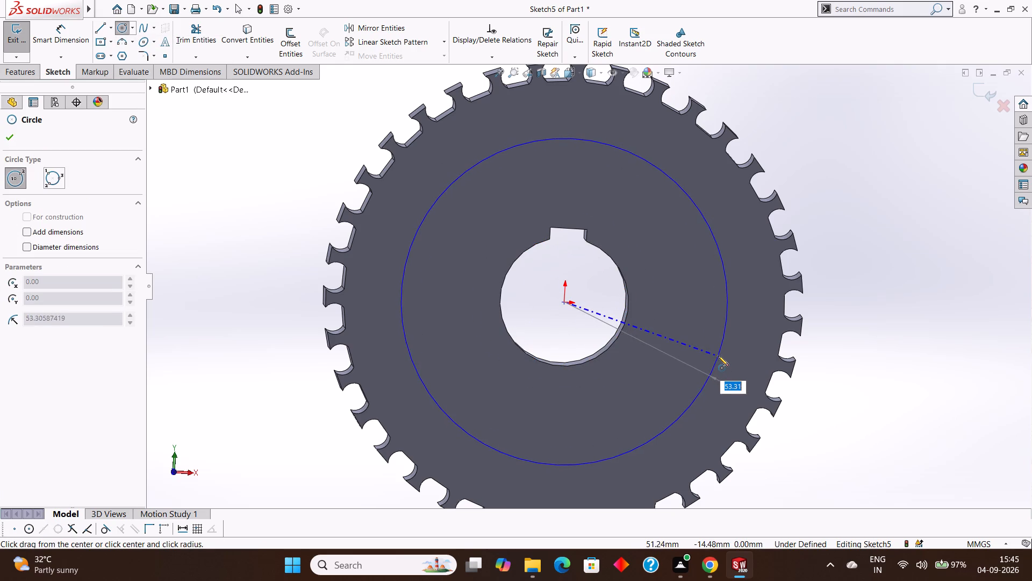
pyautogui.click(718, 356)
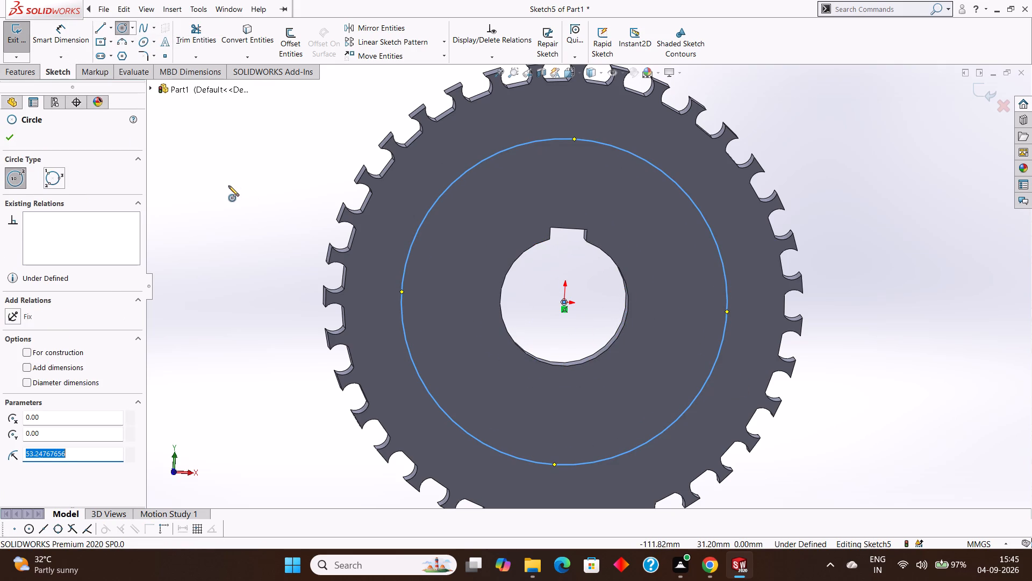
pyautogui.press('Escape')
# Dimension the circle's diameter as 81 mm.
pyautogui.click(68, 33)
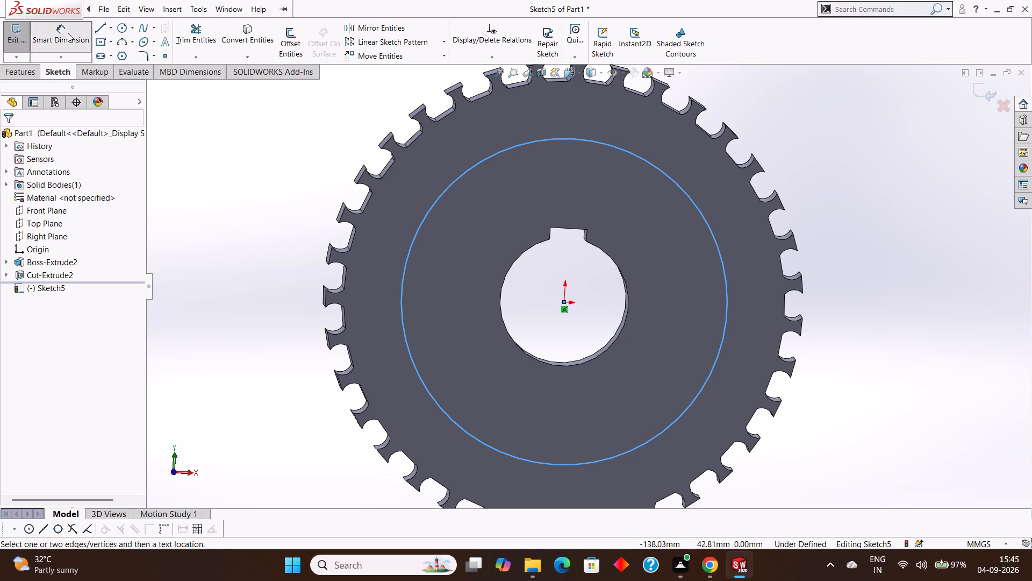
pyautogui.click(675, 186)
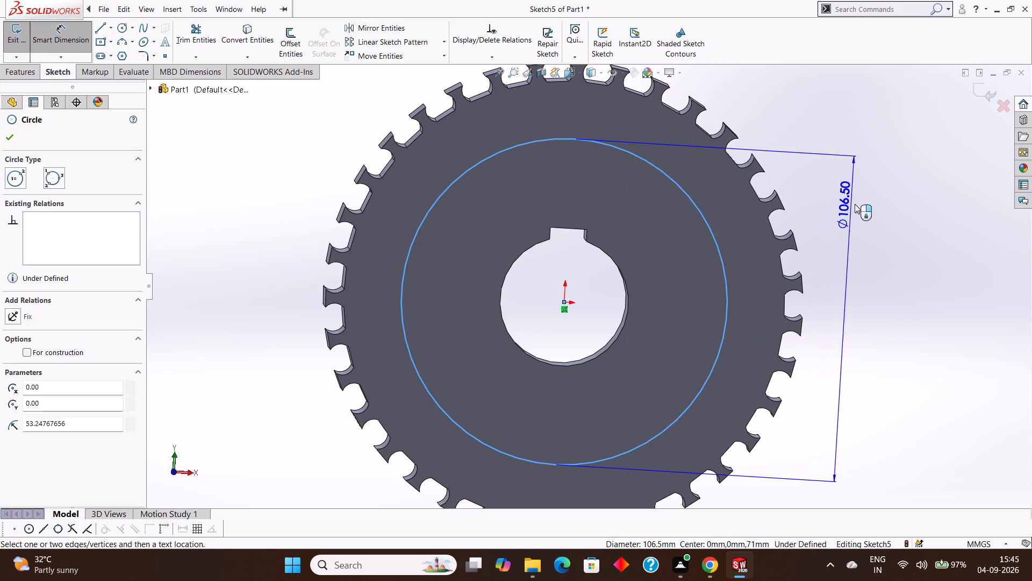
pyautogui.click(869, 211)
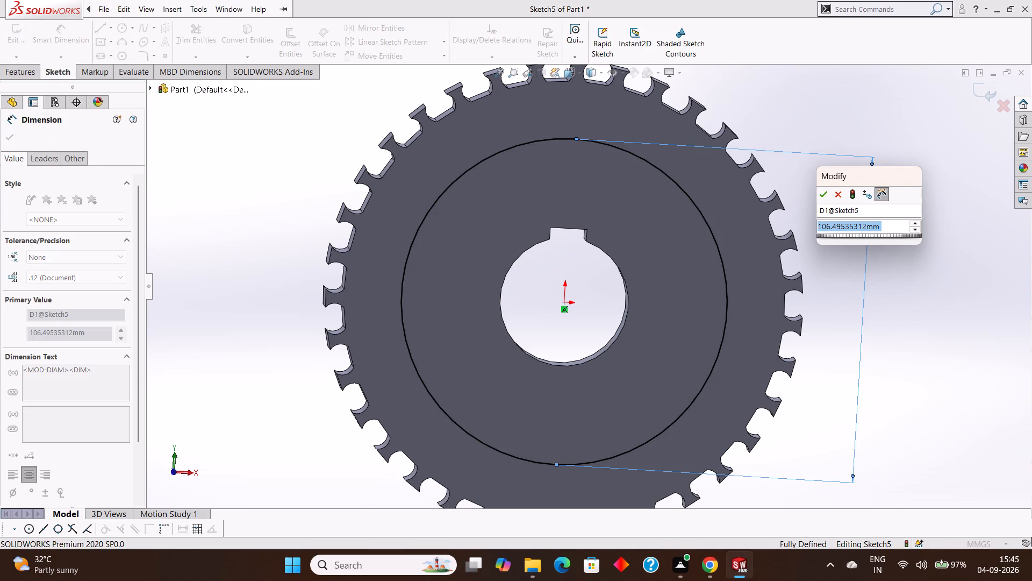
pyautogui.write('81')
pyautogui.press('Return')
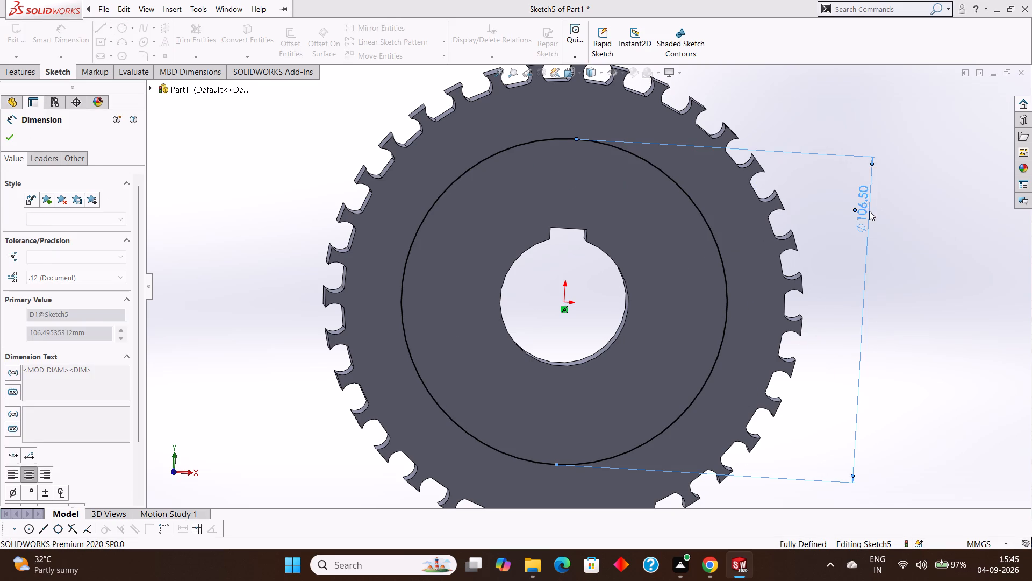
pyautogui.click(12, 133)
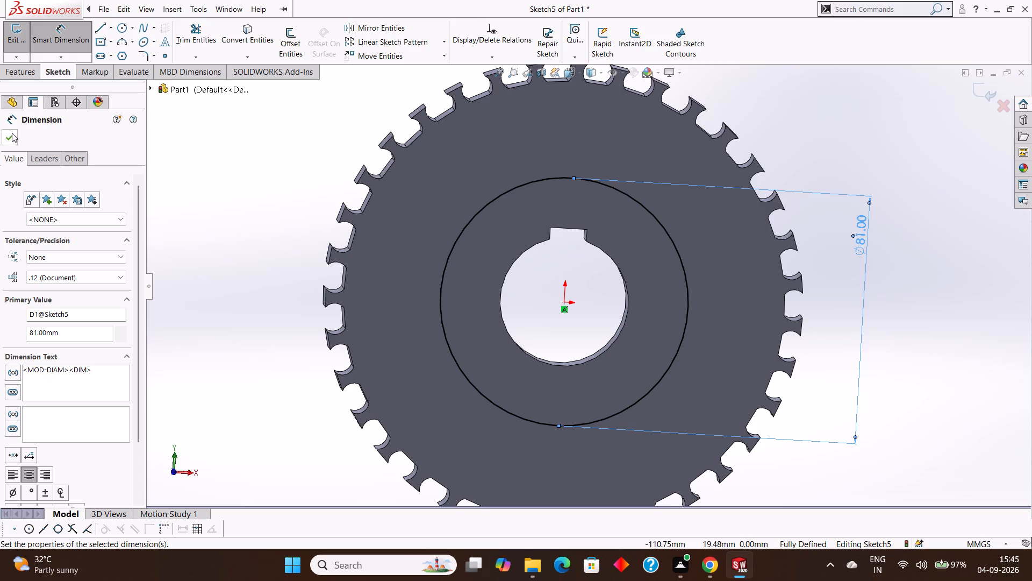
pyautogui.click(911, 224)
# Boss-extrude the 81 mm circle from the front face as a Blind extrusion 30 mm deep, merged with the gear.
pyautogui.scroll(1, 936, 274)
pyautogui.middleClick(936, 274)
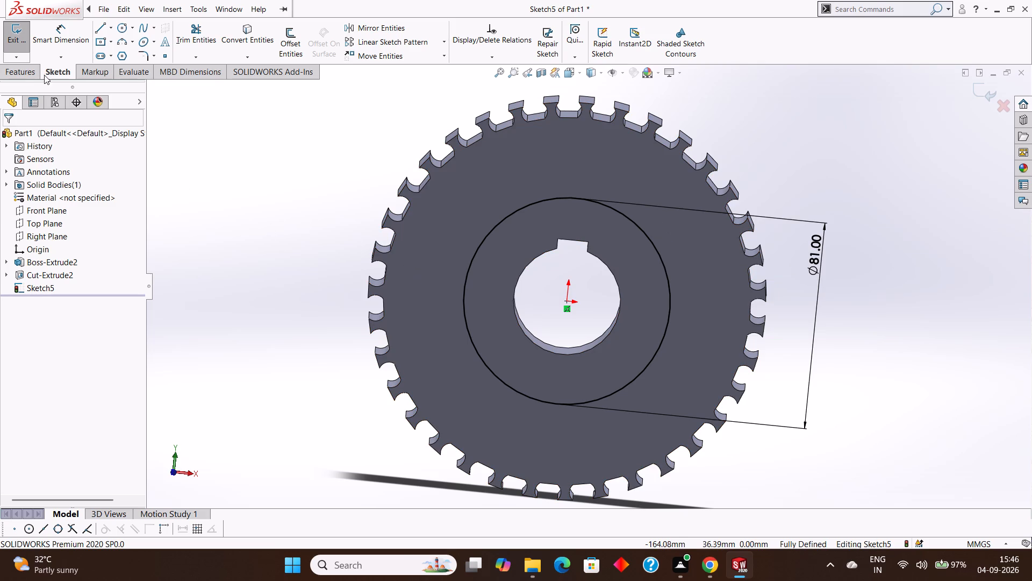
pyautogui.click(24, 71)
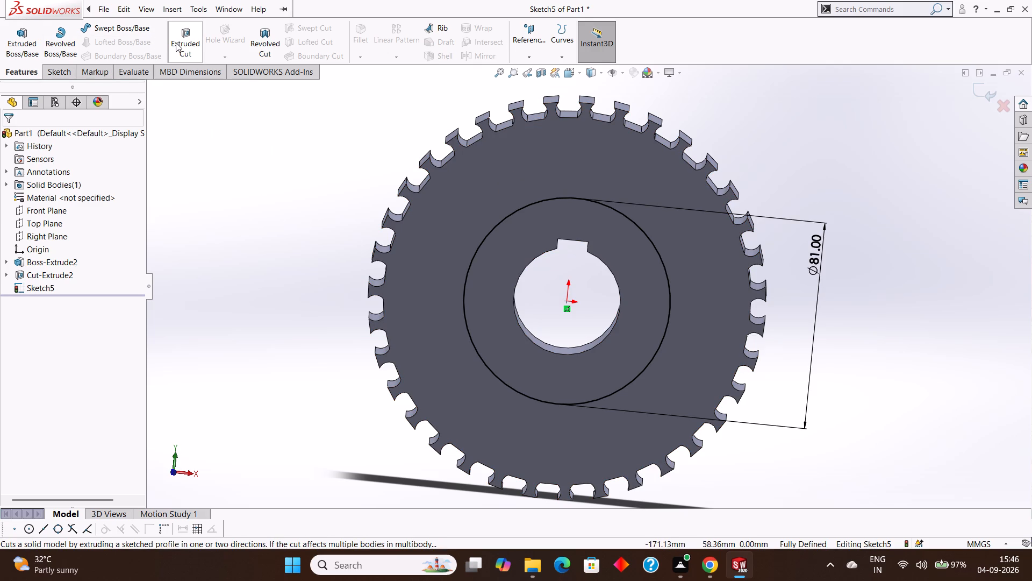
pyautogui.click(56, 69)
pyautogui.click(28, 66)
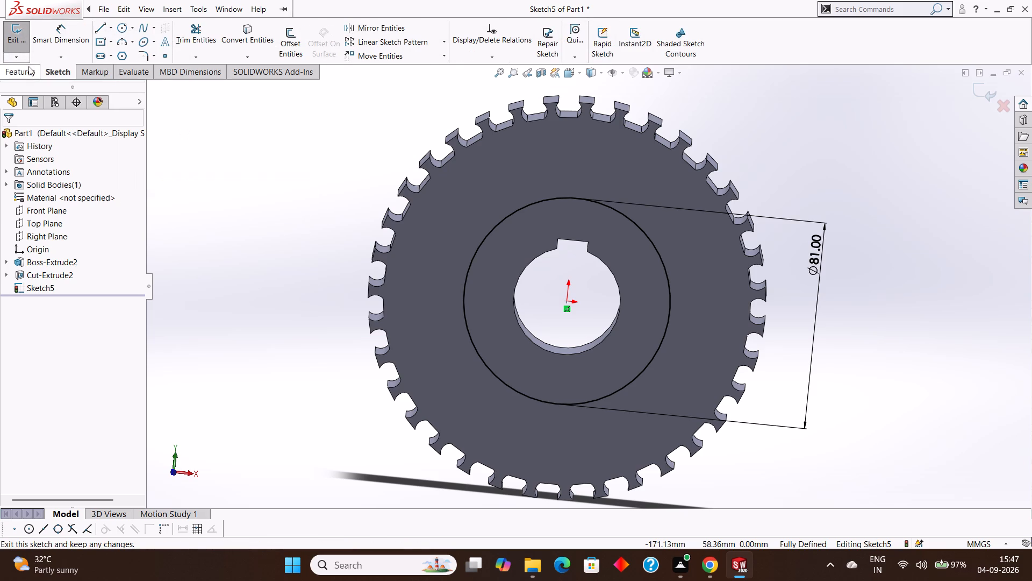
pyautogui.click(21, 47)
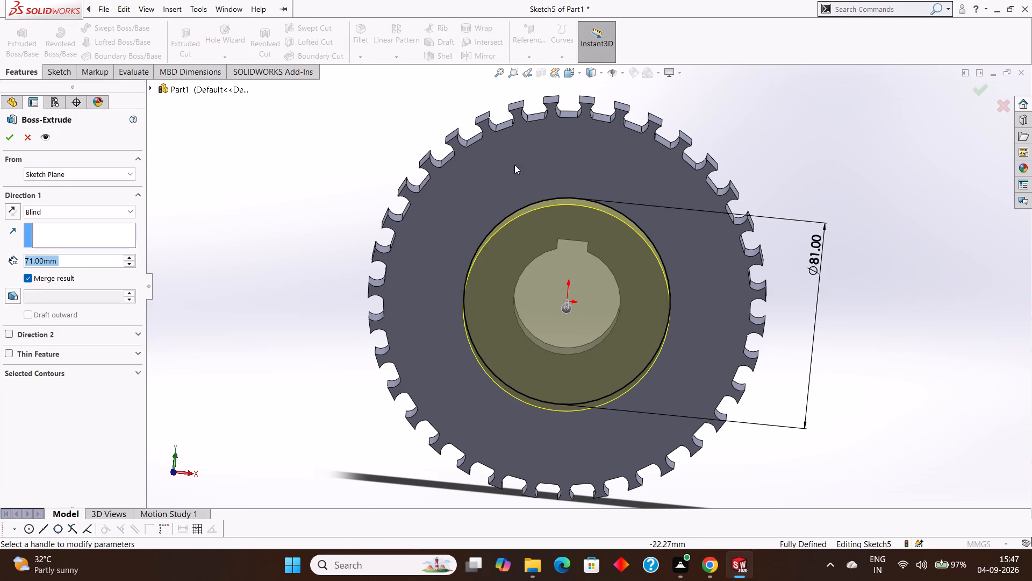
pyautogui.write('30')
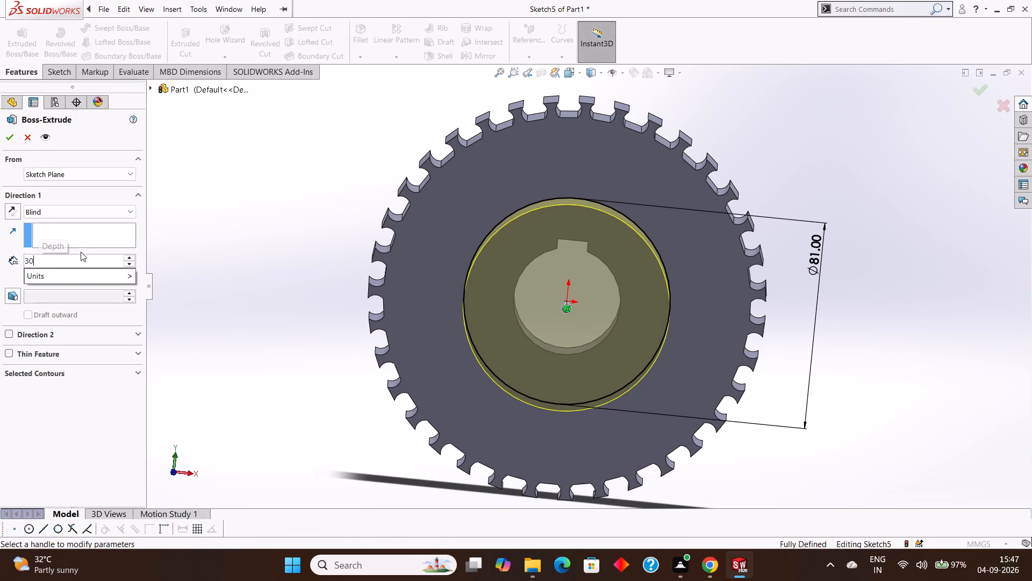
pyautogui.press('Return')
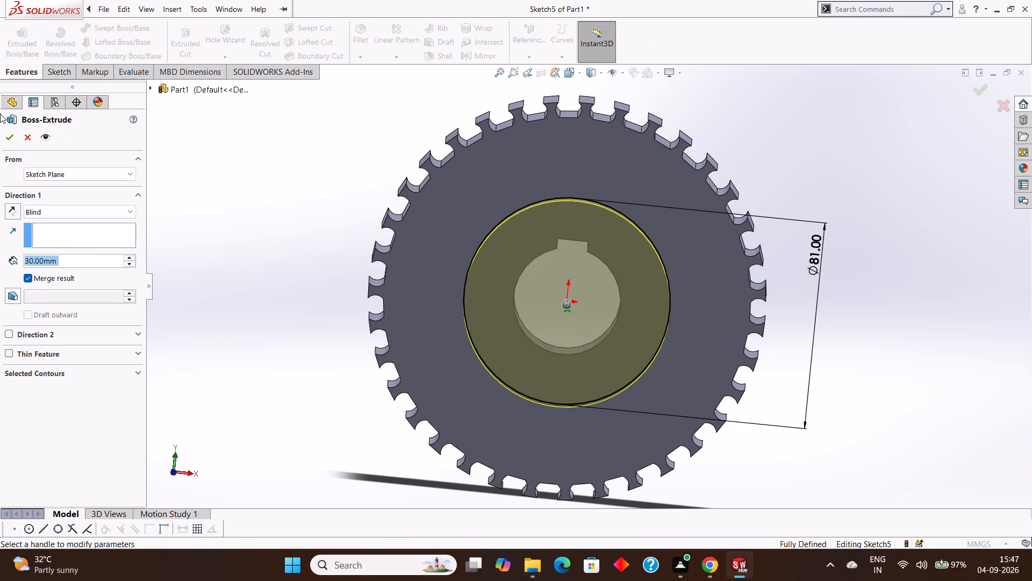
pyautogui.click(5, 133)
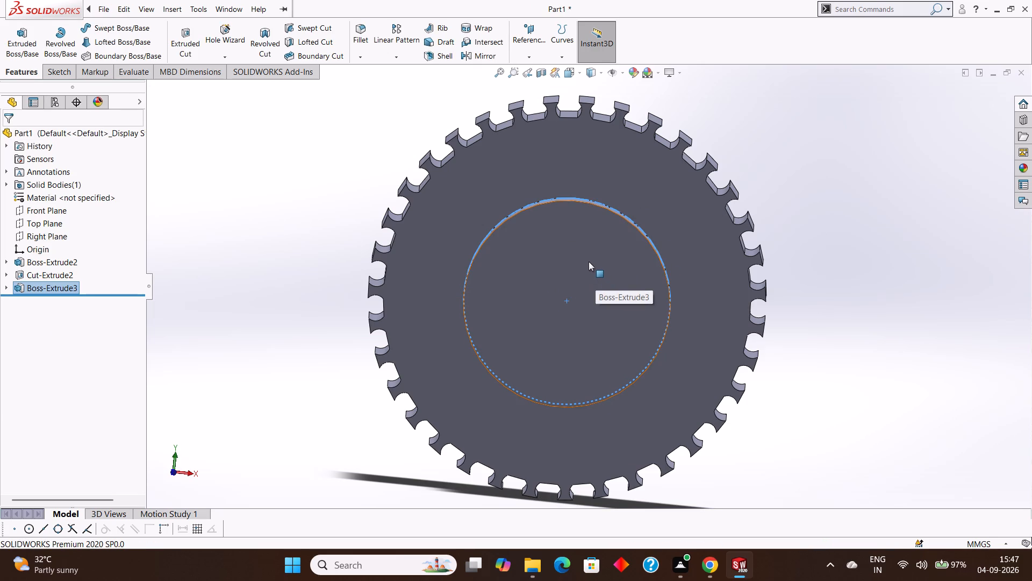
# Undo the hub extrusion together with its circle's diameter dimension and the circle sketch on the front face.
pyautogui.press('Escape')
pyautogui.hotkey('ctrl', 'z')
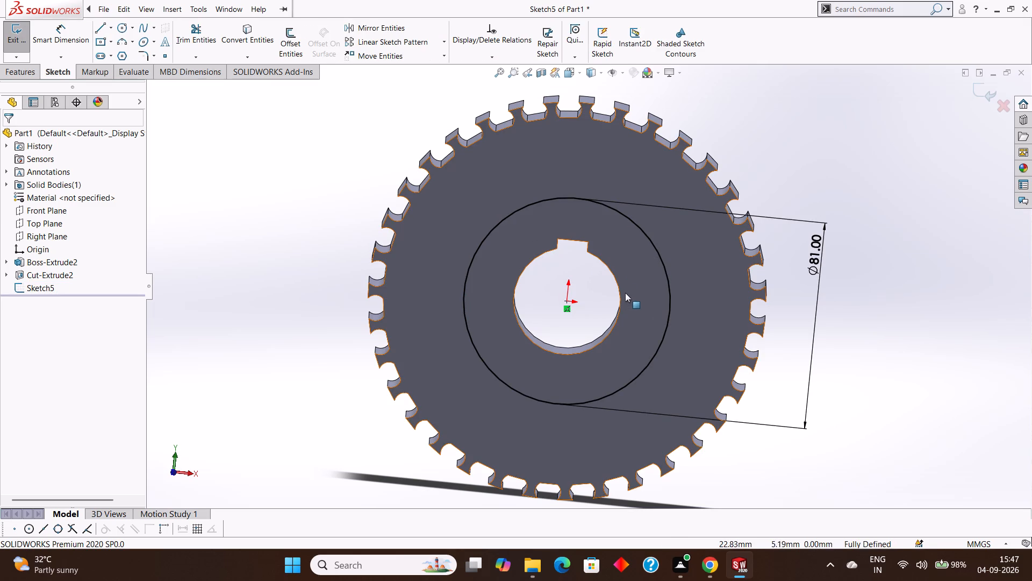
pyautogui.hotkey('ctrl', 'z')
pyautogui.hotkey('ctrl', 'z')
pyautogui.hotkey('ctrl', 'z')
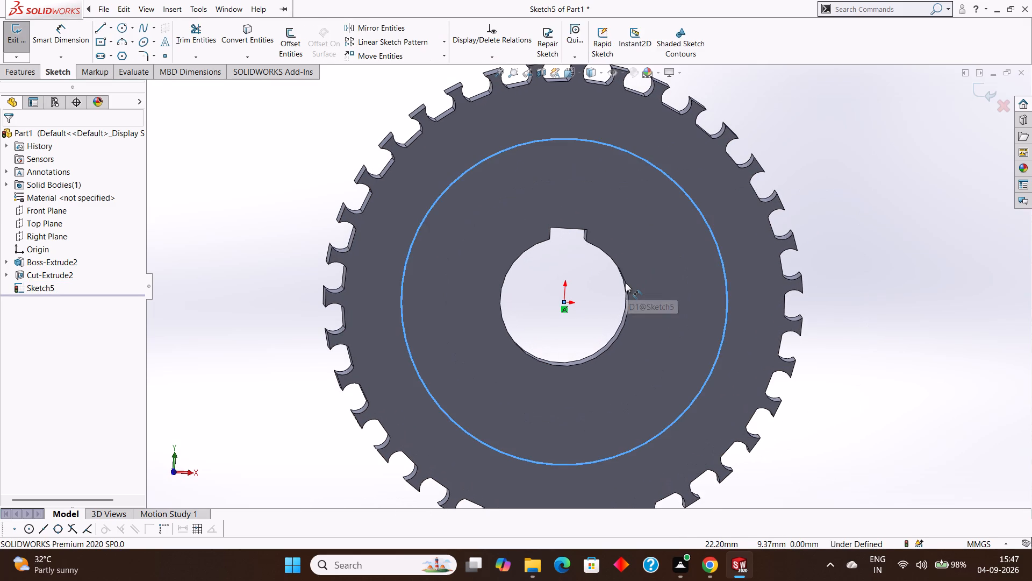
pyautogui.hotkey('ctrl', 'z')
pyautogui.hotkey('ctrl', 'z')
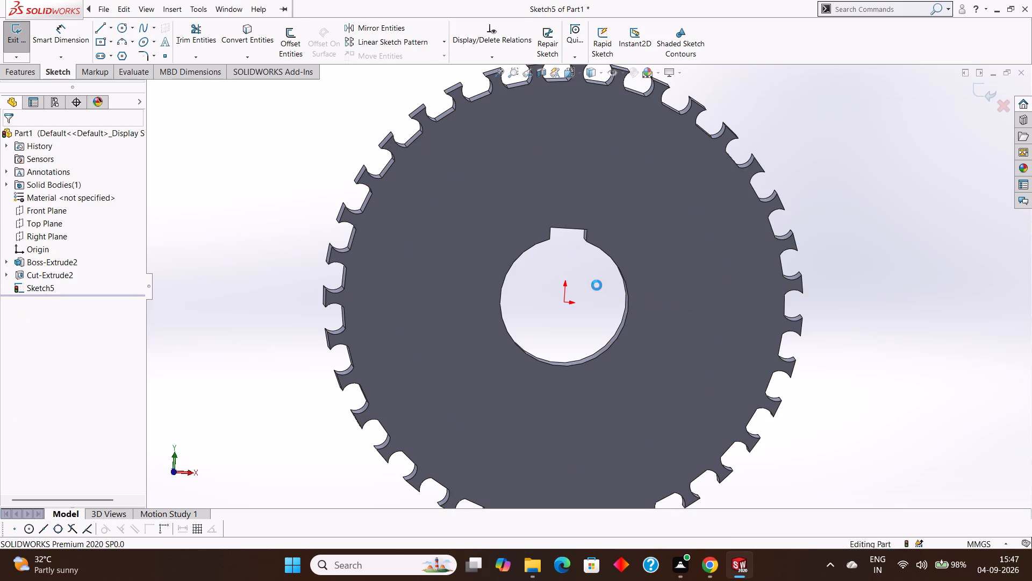
# Undo the keyed bore cut and its profile edits back to an empty sketch on the gear's front face.
pyautogui.hotkey('ctrl', 'z')
pyautogui.hotkey('ctrl', 'z')
pyautogui.hotkey('ctrl', 'z')
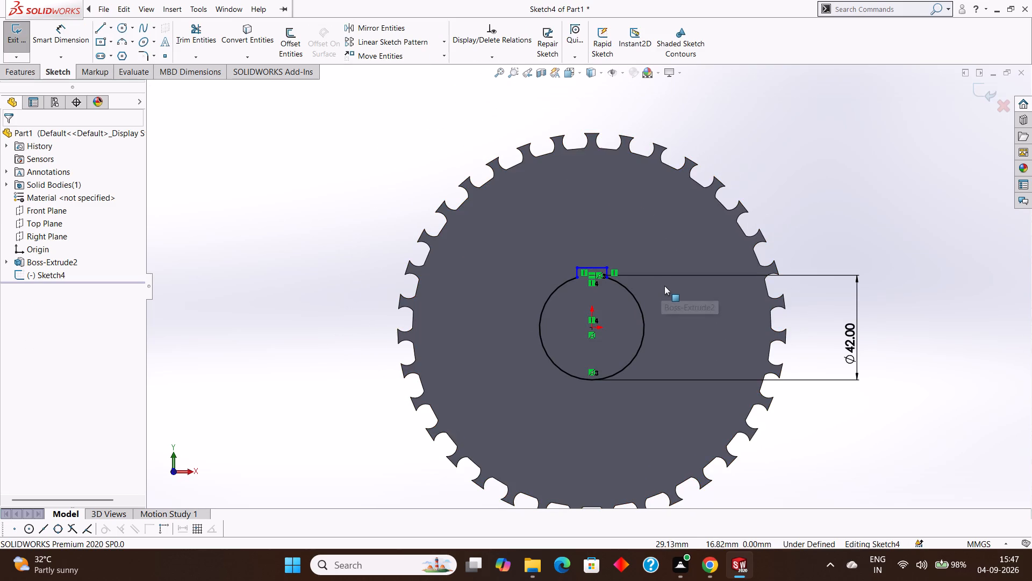
pyautogui.hotkey('ctrl', 'z')
pyautogui.hotkey('ctrl', 'z')
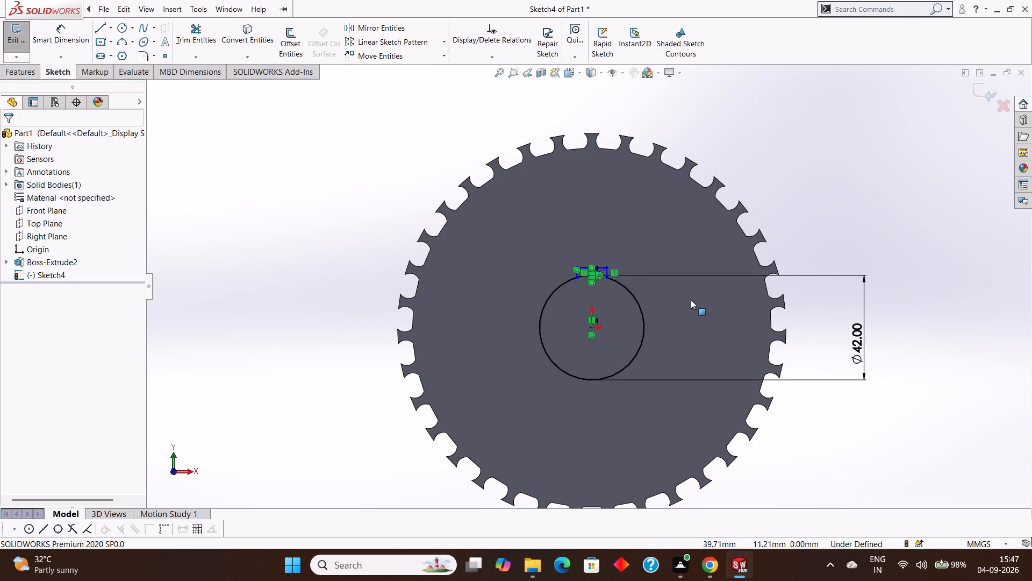
pyautogui.hotkey('ctrl', 'z')
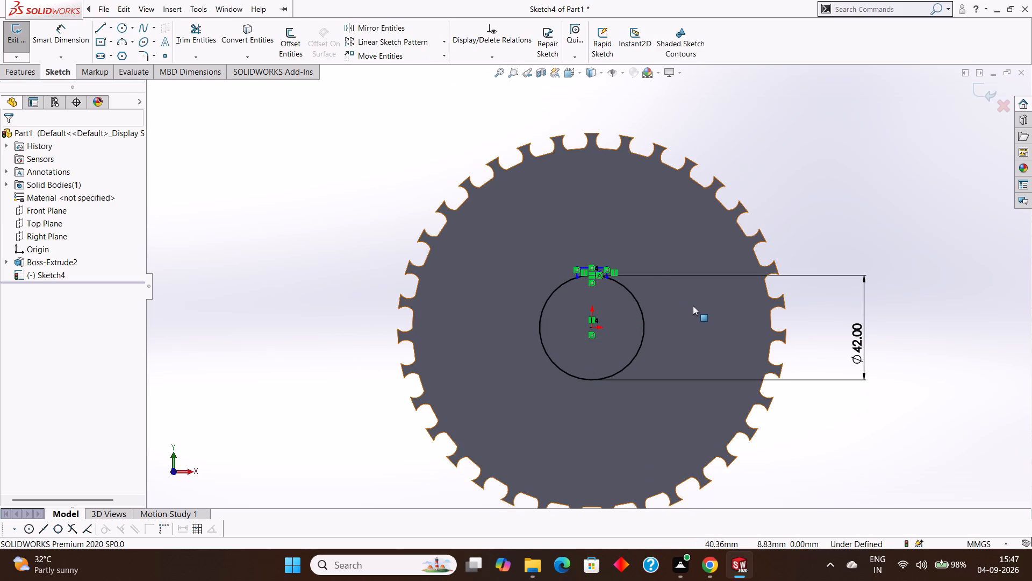
pyautogui.hotkey('ctrl', 'z')
pyautogui.hotkey('ctrl', 'z')
pyautogui.hotkey('ctrl', 'z')
pyautogui.hotkey('ctrl', 'z')
pyautogui.hotkey('ctrl', 'z')
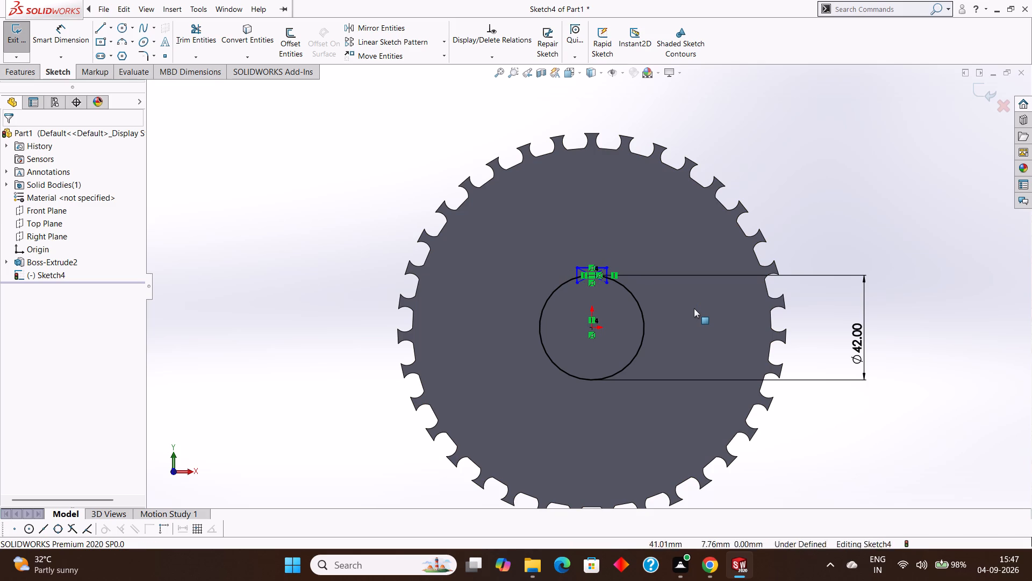
pyautogui.hotkey('ctrl', 'z')
pyautogui.hotkey('ctrl', 'z')
pyautogui.hotkey('ctrl', 'z')
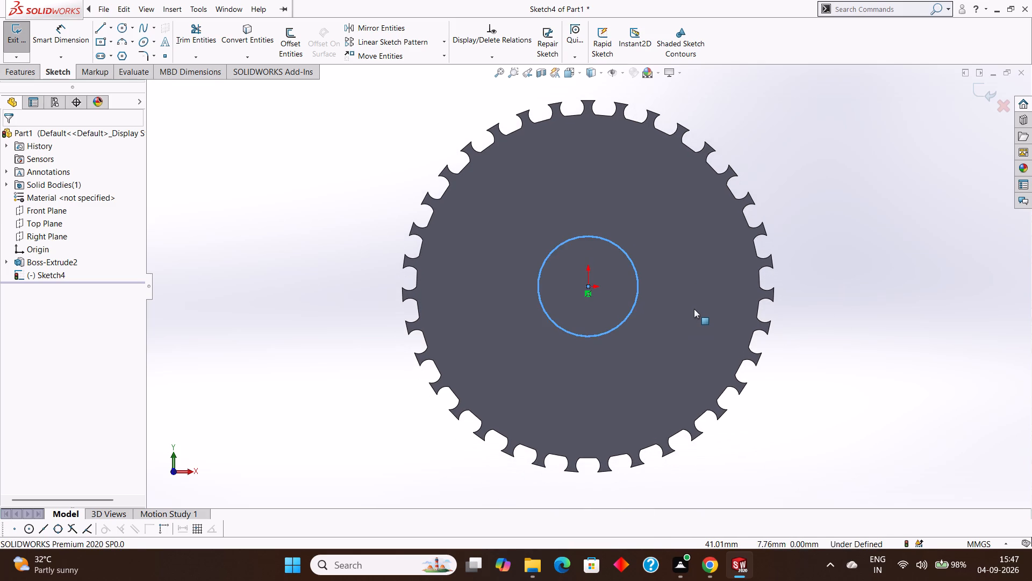
pyautogui.hotkey('ctrl', 'z')
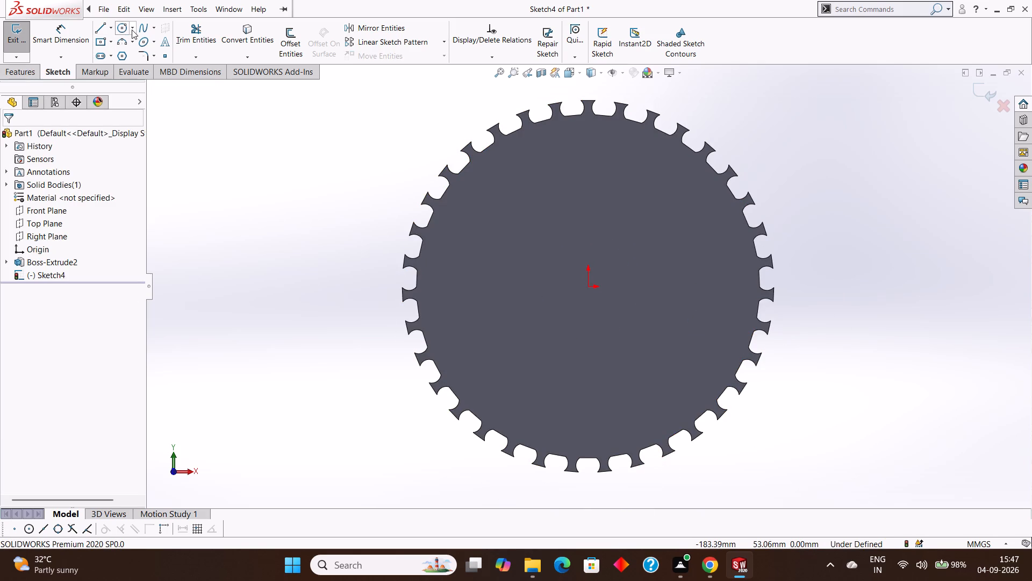
# Sketch a circle of about 37 mm radius centred on the origin of the gear's front face.
pyautogui.click(132, 30)
pyautogui.click(138, 41)
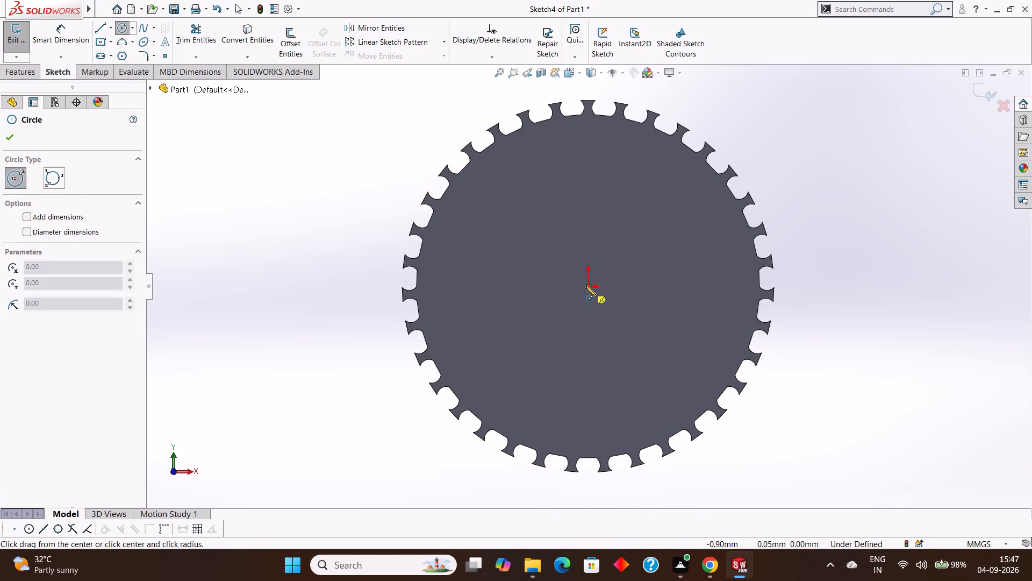
pyautogui.click(586, 286)
pyautogui.click(670, 318)
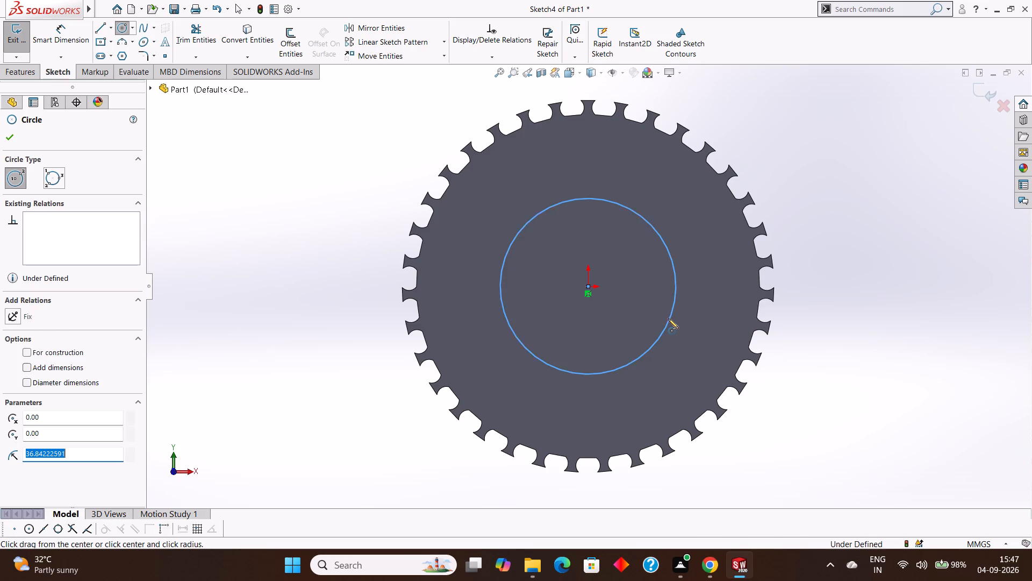
pyautogui.click(7, 143)
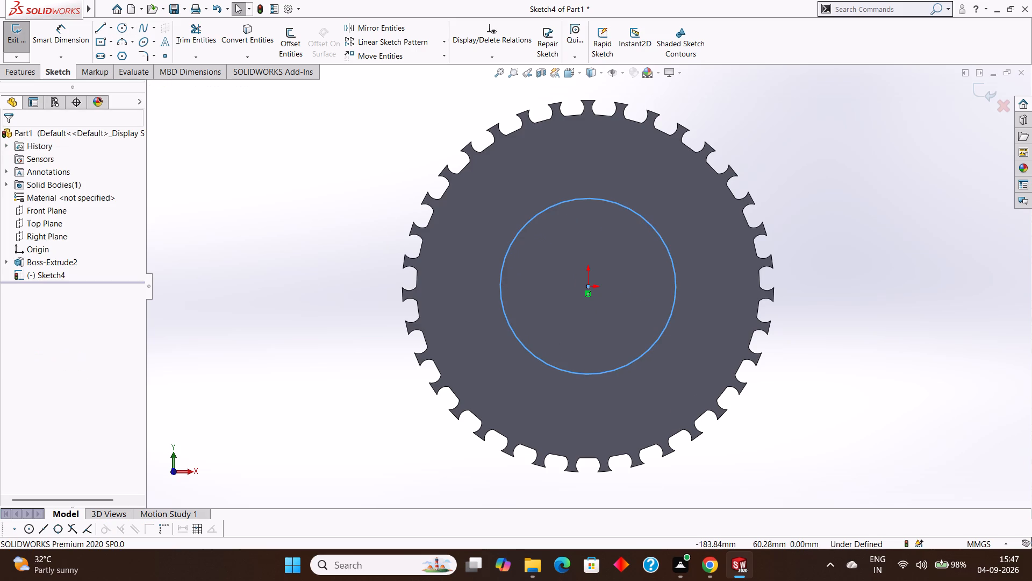
# Dimension the circle on the gear's front face to a diameter of 81 mm.
pyautogui.click(56, 37)
pyautogui.click(655, 228)
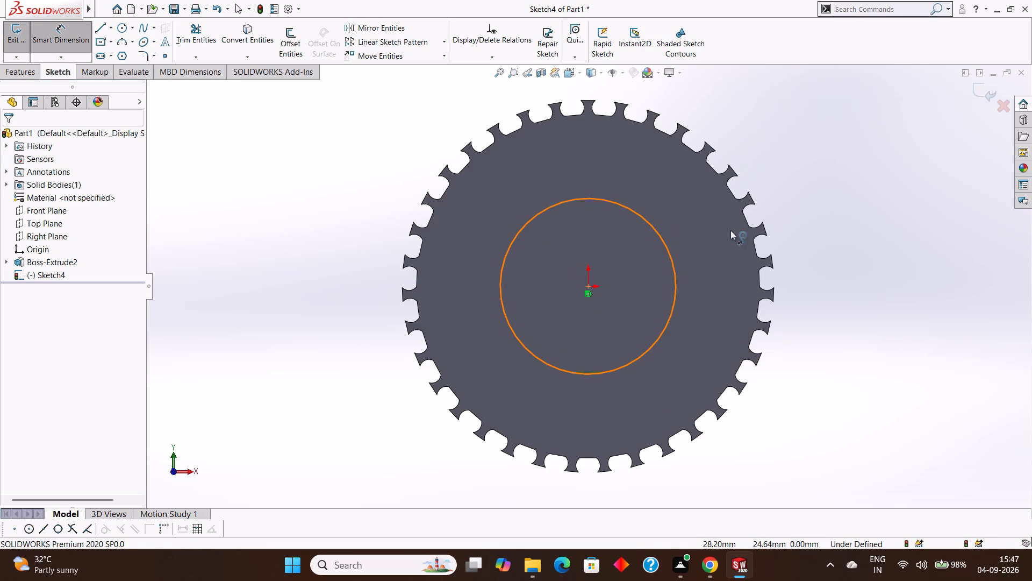
pyautogui.click(858, 261)
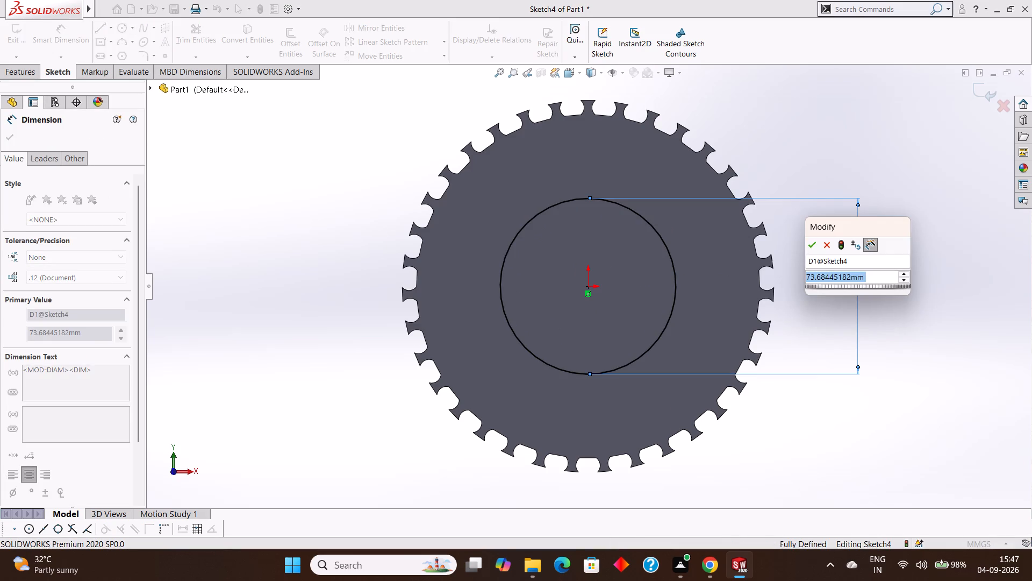
pyautogui.write('81')
pyautogui.press('Return')
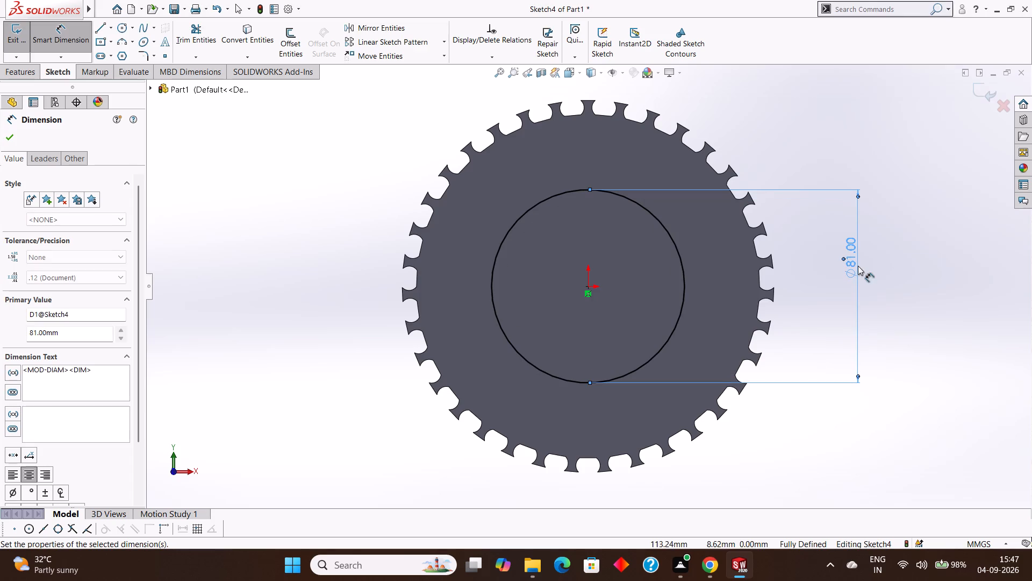
pyautogui.click(8, 134)
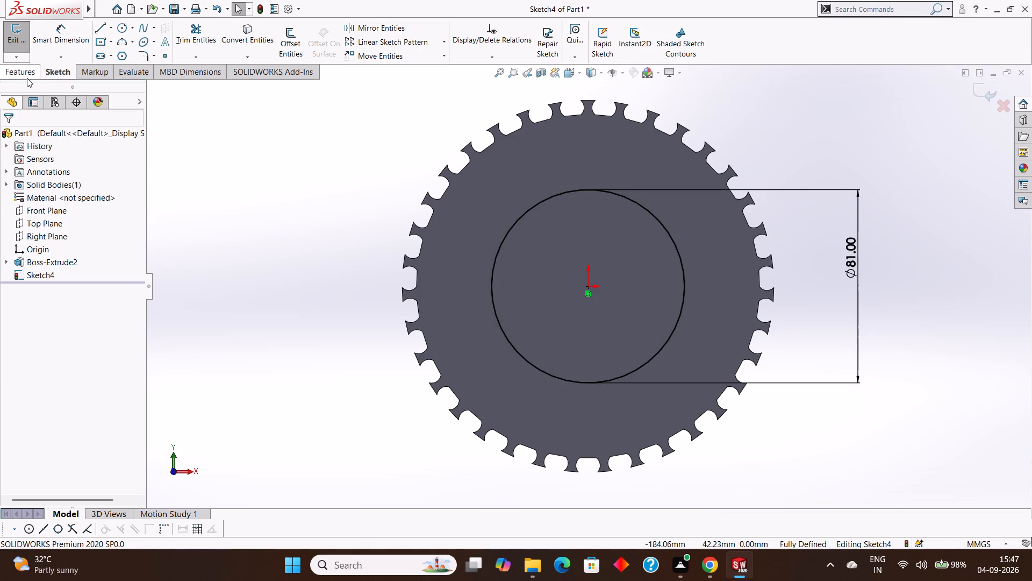
# Boss-extrude the 81 mm circle as a Blind extrusion 30 mm deep, merged with the gear.
pyautogui.click(28, 69)
pyautogui.click(30, 31)
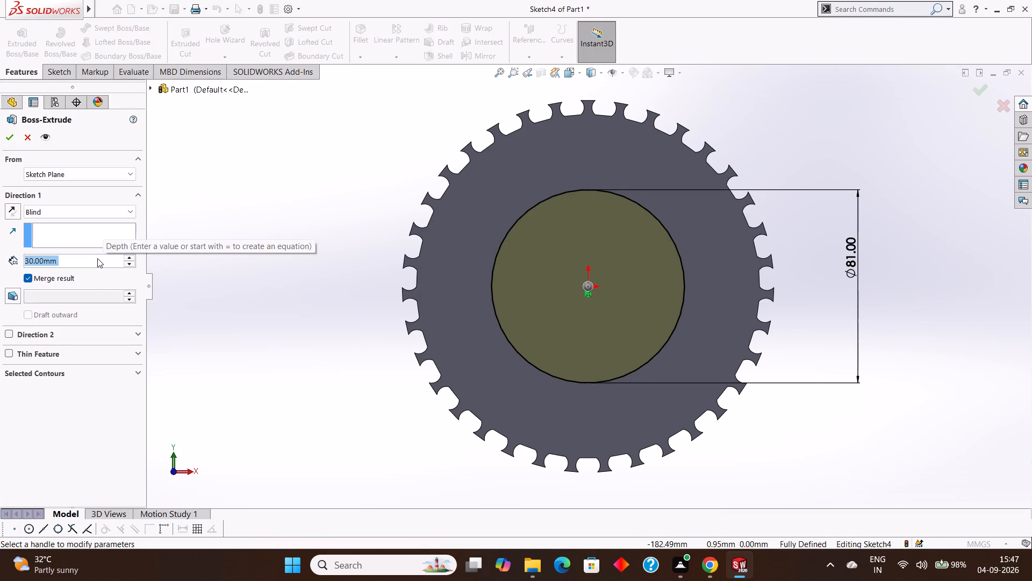
pyautogui.write('30')
pyautogui.press('Return')
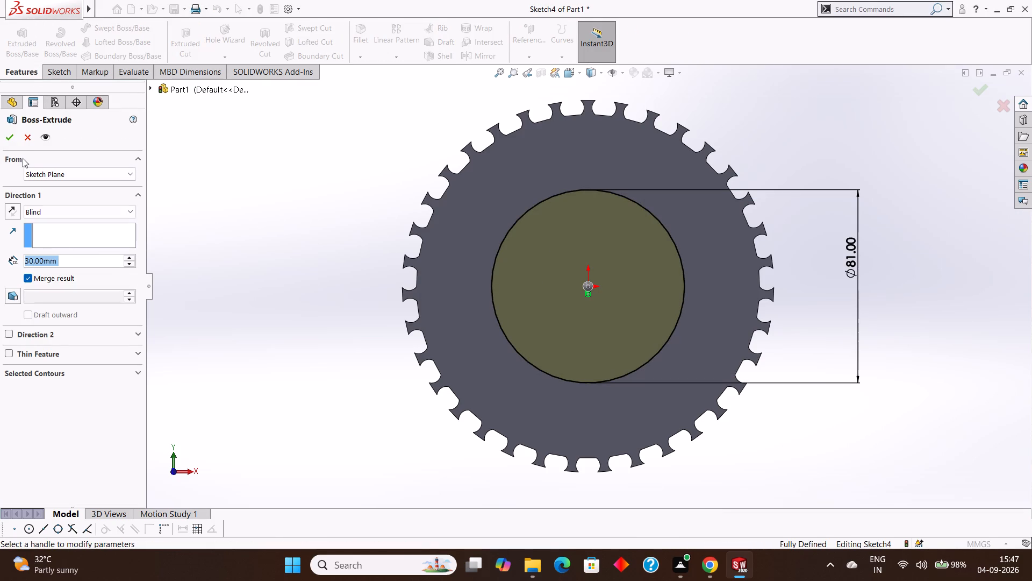
pyautogui.click(9, 138)
pyautogui.click(898, 247)
# Sketch a circle of 42 mm radius centred on the origin, on the front face of the hub.
pyautogui.moveTo(898, 247); pyautogui.dragTo(828, 296, button='middle')
pyautogui.moveTo(931, 247); pyautogui.dragTo(993, 207, button='middle')
pyautogui.click(577, 278)
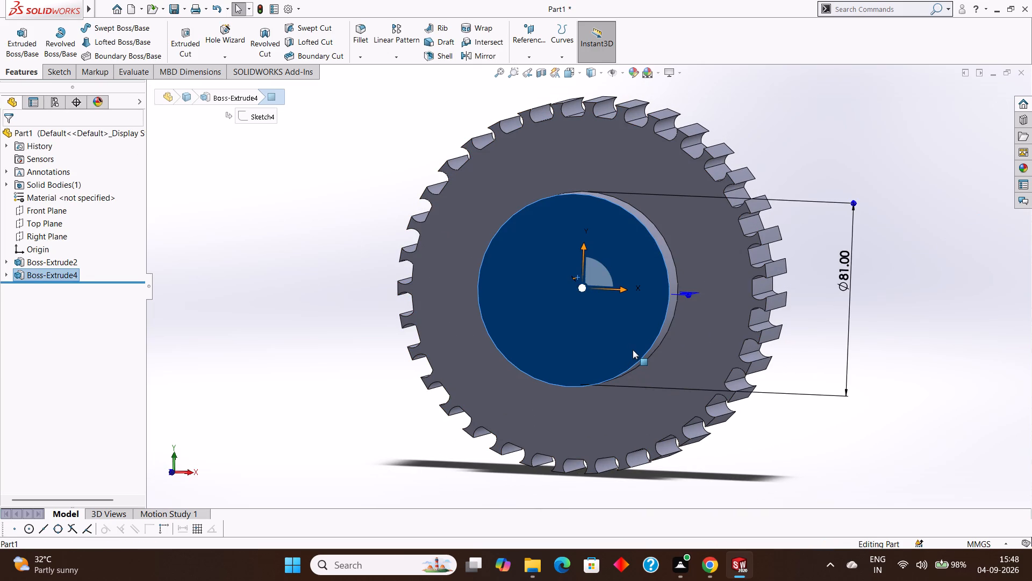
pyautogui.hotkey('ctrl', '8')
pyautogui.click(934, 279)
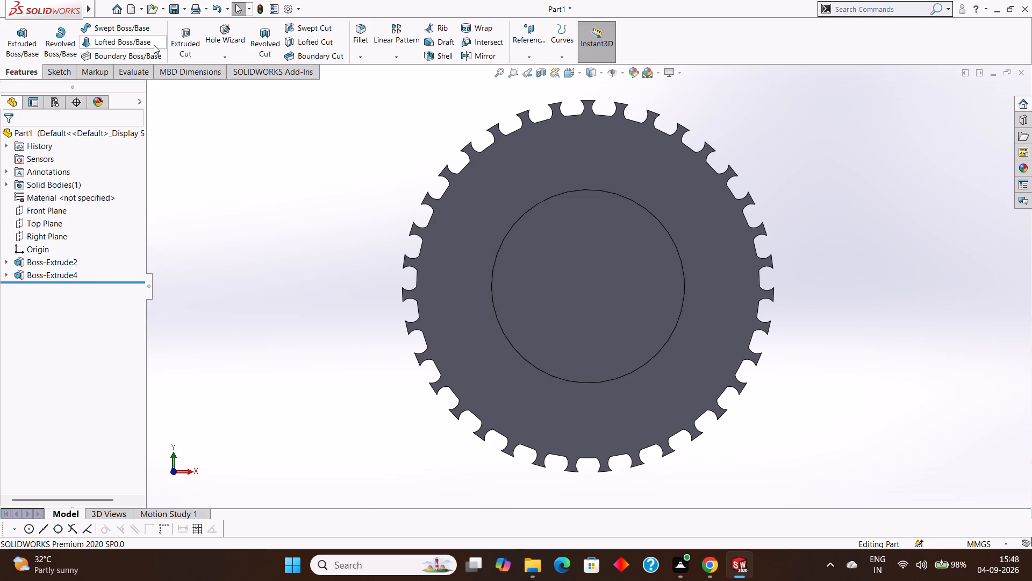
pyautogui.click(52, 69)
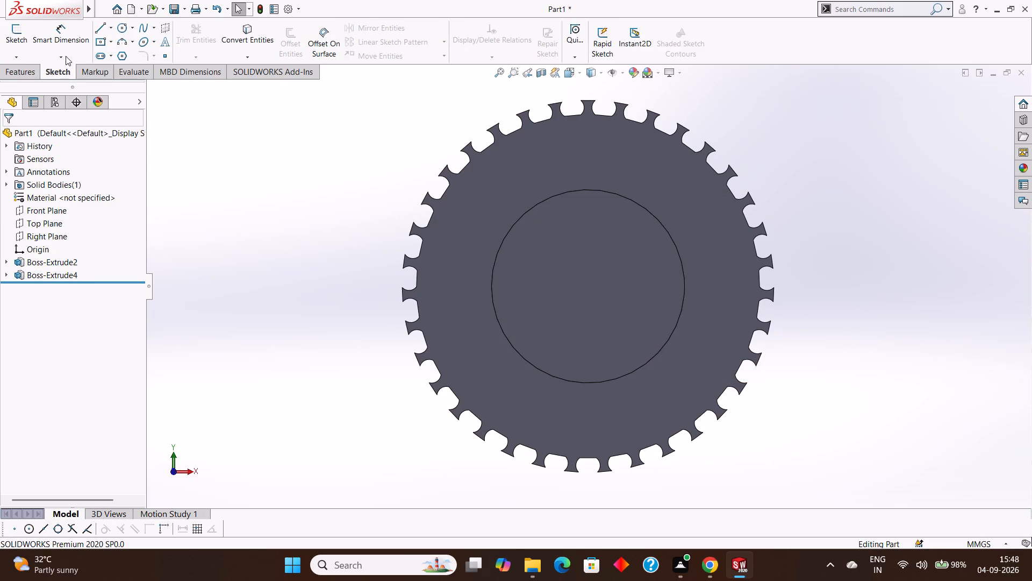
pyautogui.click(131, 30)
pyautogui.click(139, 41)
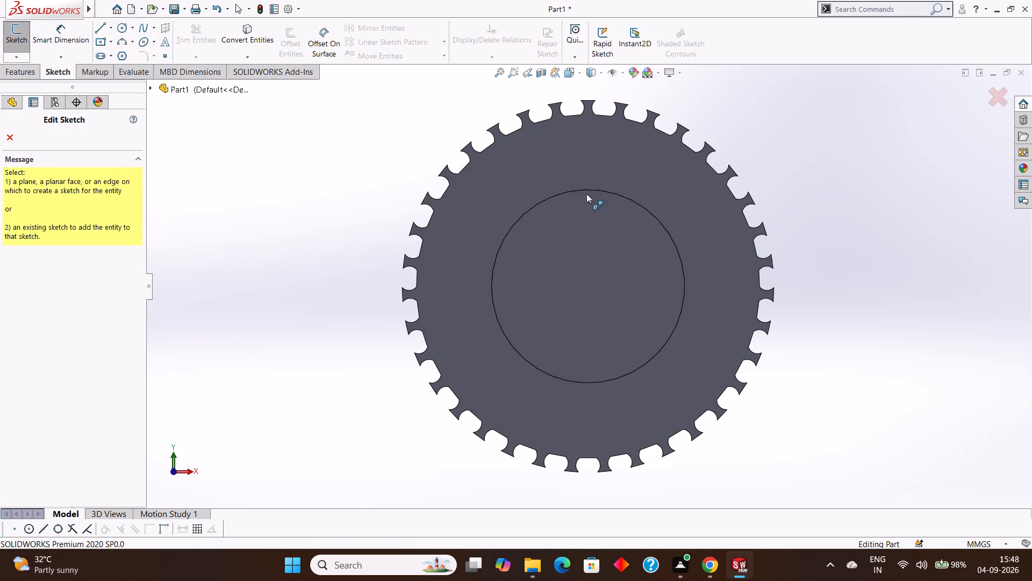
pyautogui.click(590, 278)
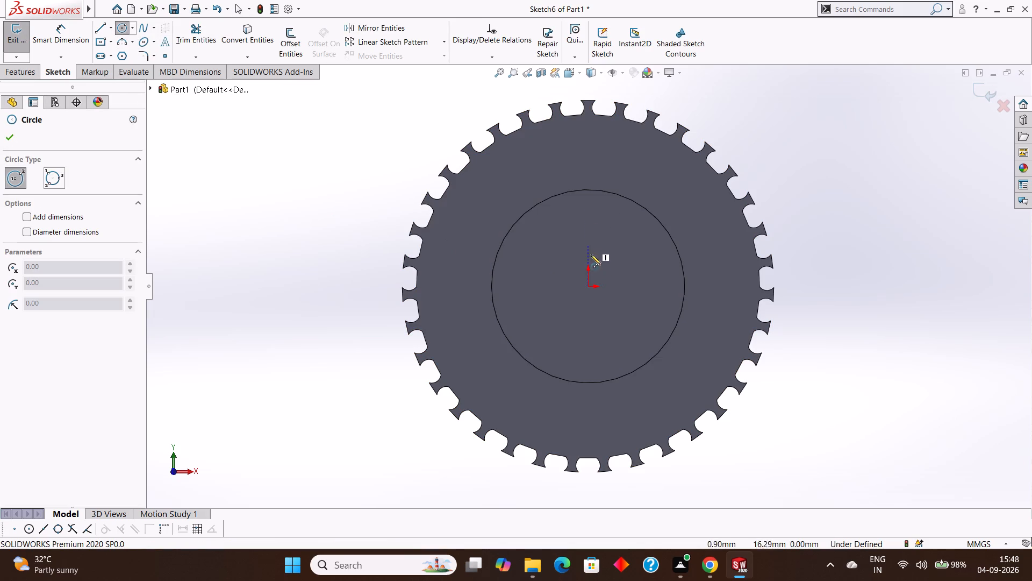
pyautogui.click(589, 286)
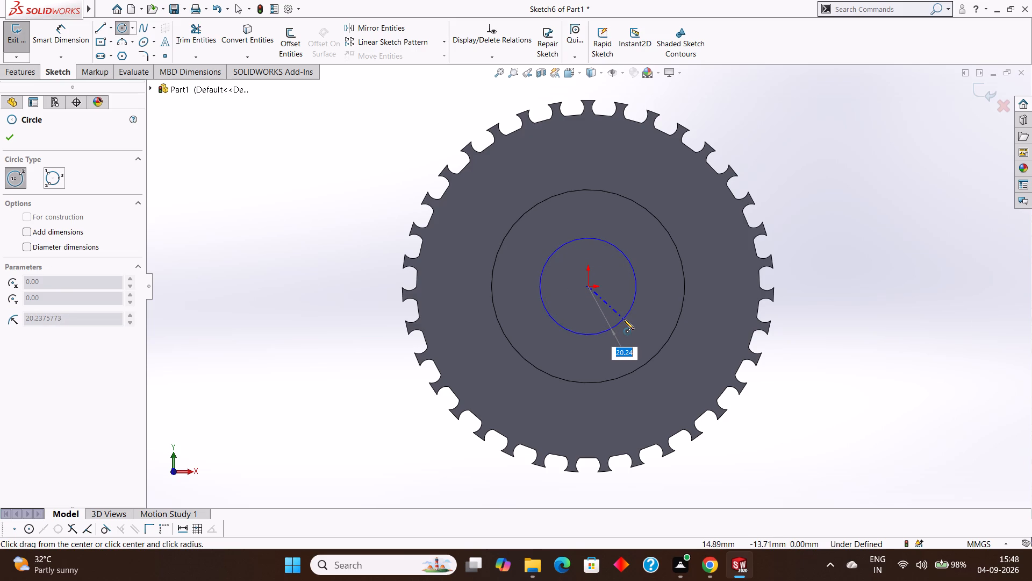
pyautogui.write('42')
pyautogui.press('Return')
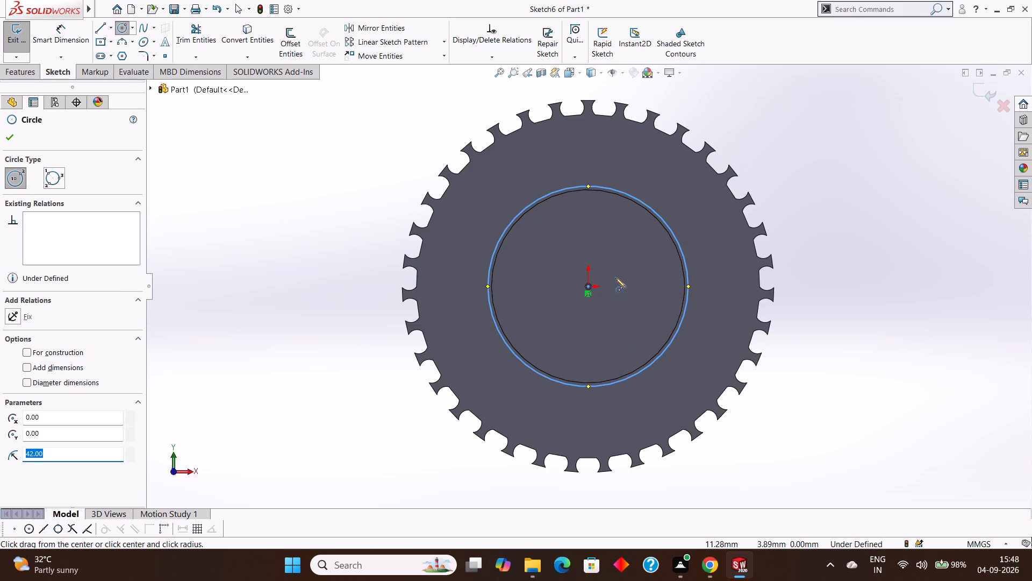
pyautogui.press('Escape')
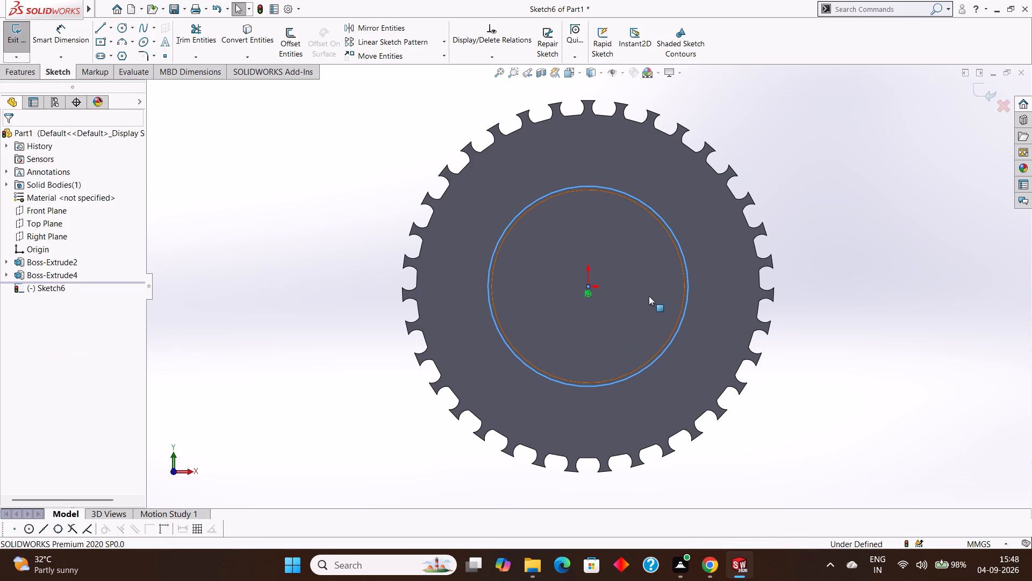
# Dimension the new circle on the hub face and set its diameter to 42 mm.
pyautogui.click(70, 30)
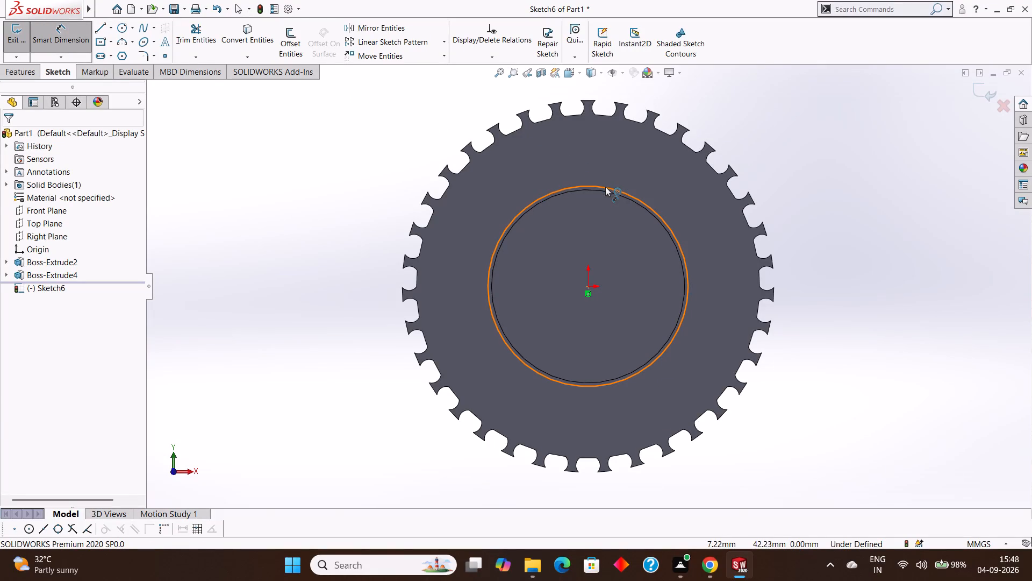
pyautogui.click(605, 187)
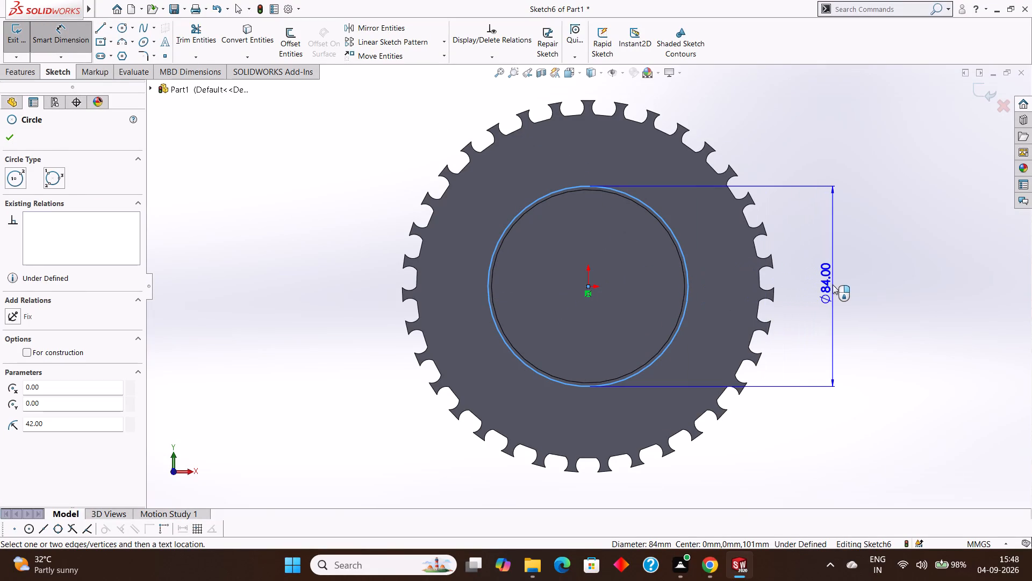
pyautogui.click(833, 285)
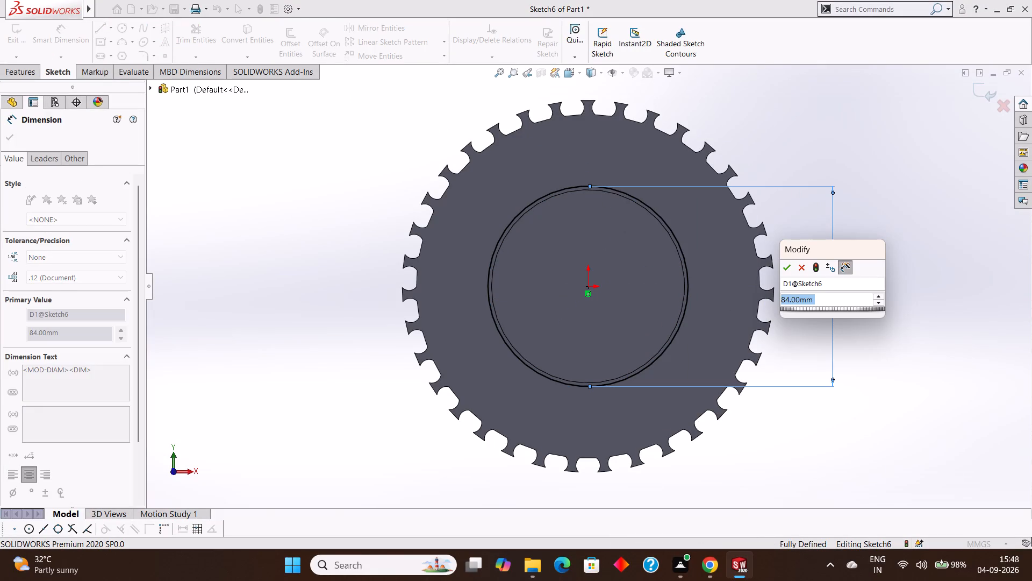
pyautogui.write('42')
pyautogui.press('Return')
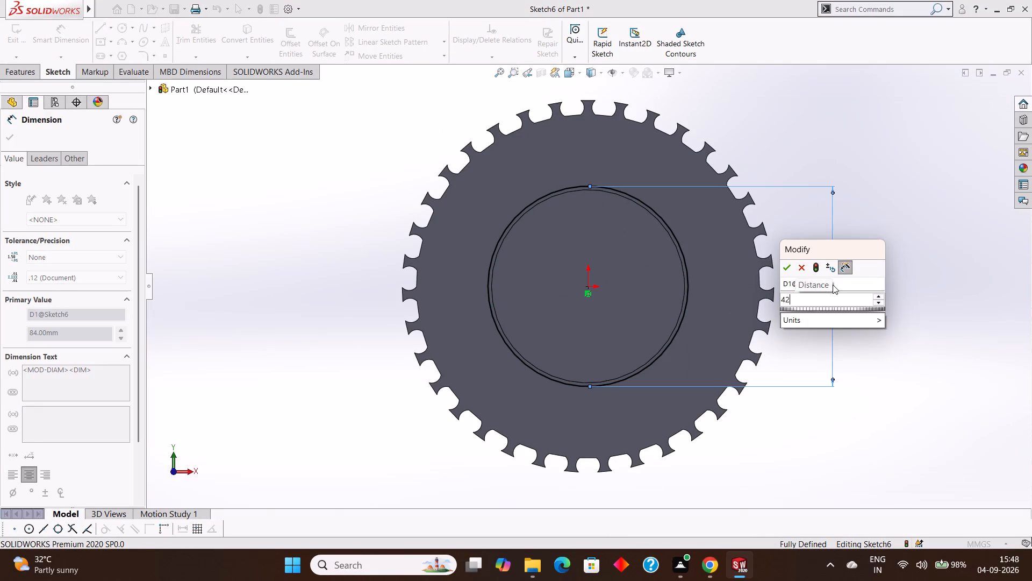
pyautogui.click(10, 140)
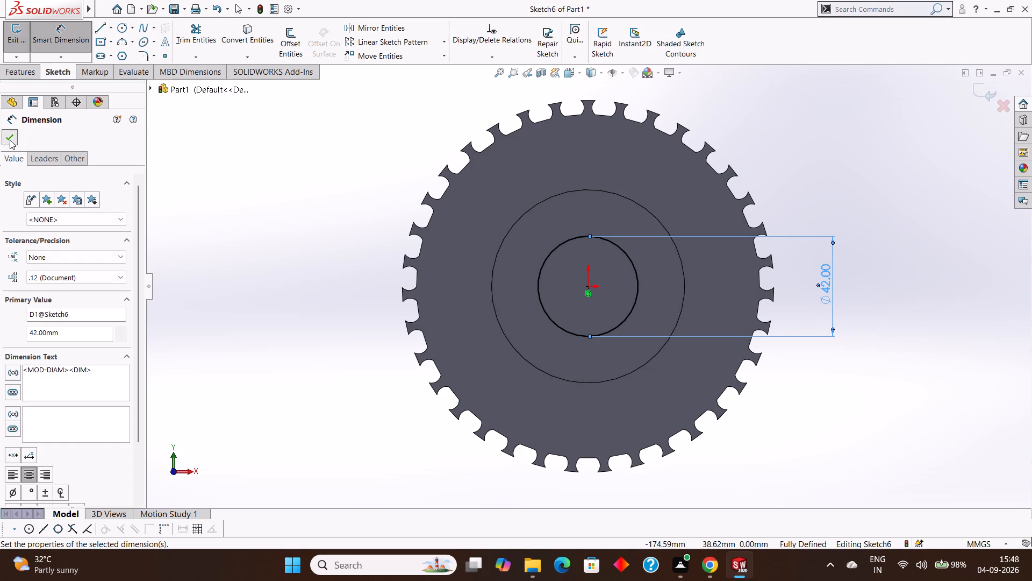
# Sketch a center rectangle 12 mm wide and 6 mm high, centred on the top point of the 42 mm circle.
pyautogui.click(111, 41)
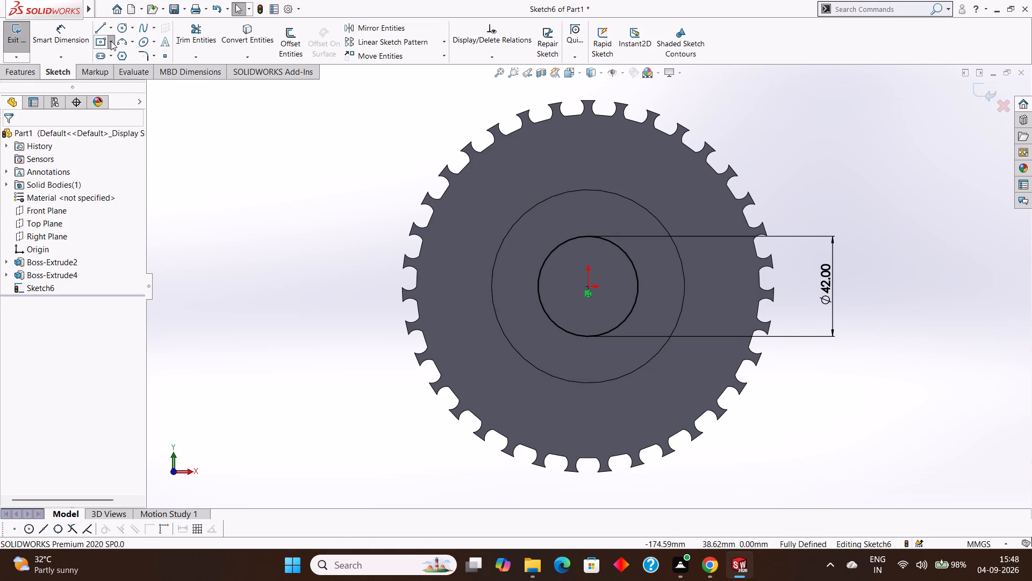
pyautogui.click(117, 66)
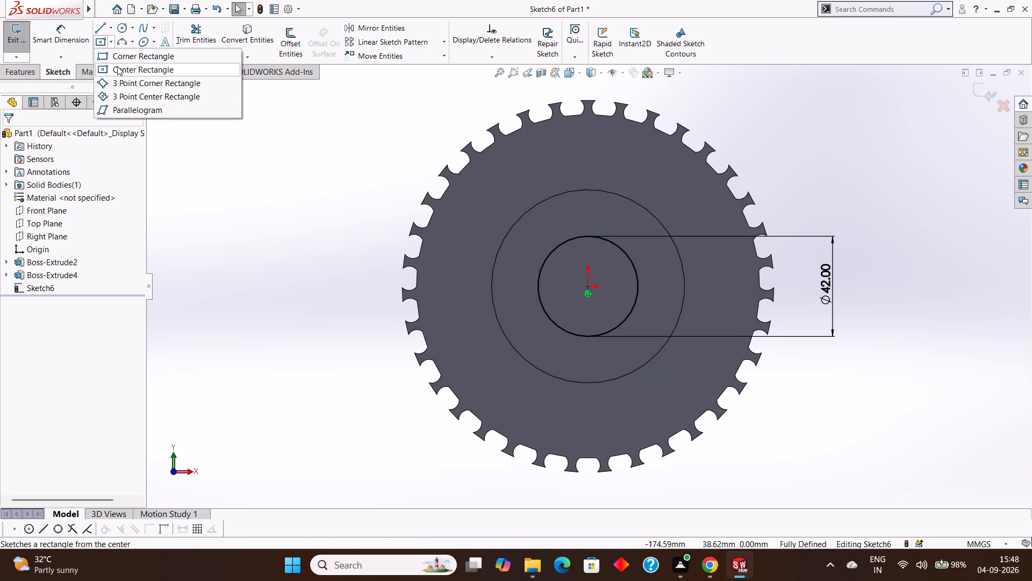
pyautogui.click(589, 236)
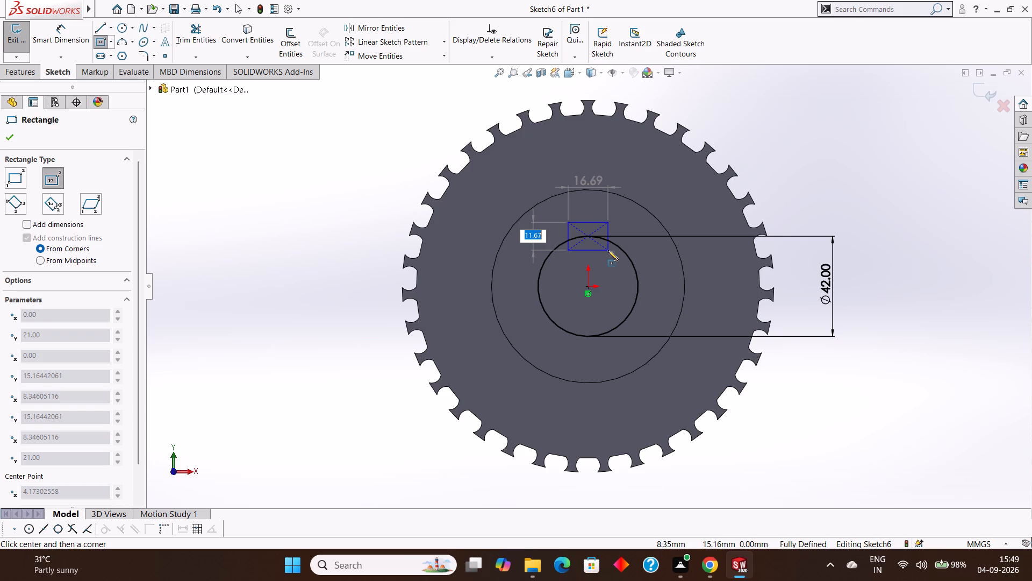
pyautogui.press('6')
pyautogui.press('Tab')
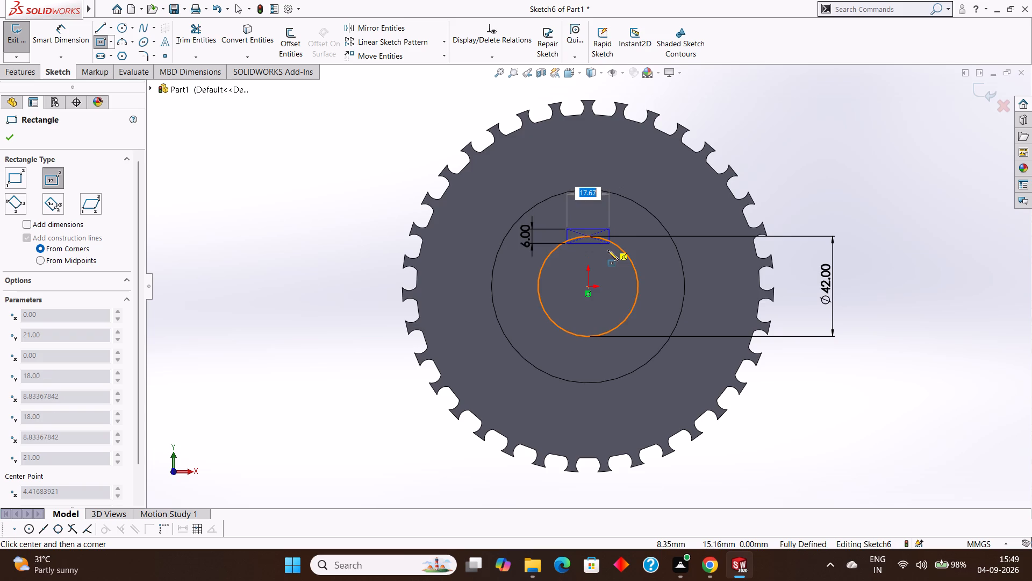
pyautogui.write('12')
pyautogui.press('Return')
pyautogui.scroll(-3, 593, 244)
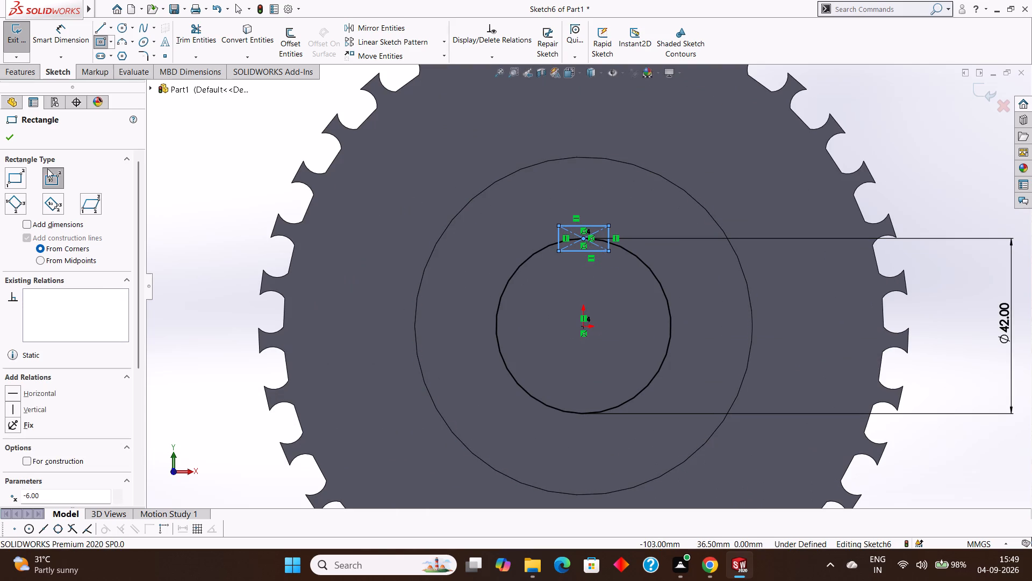
pyautogui.click(9, 134)
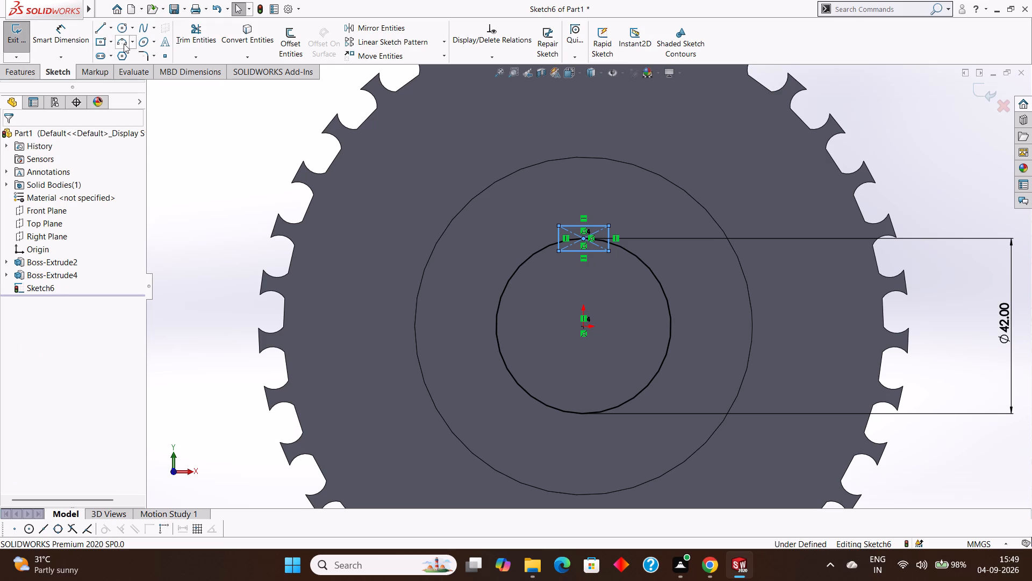
# Trim the rectangle's bottom edge, diagonals, side stubs inside the circle and the enclosed arc, leaving one keyed bore outline.
pyautogui.click(190, 29)
pyautogui.scroll(-4, 590, 261)
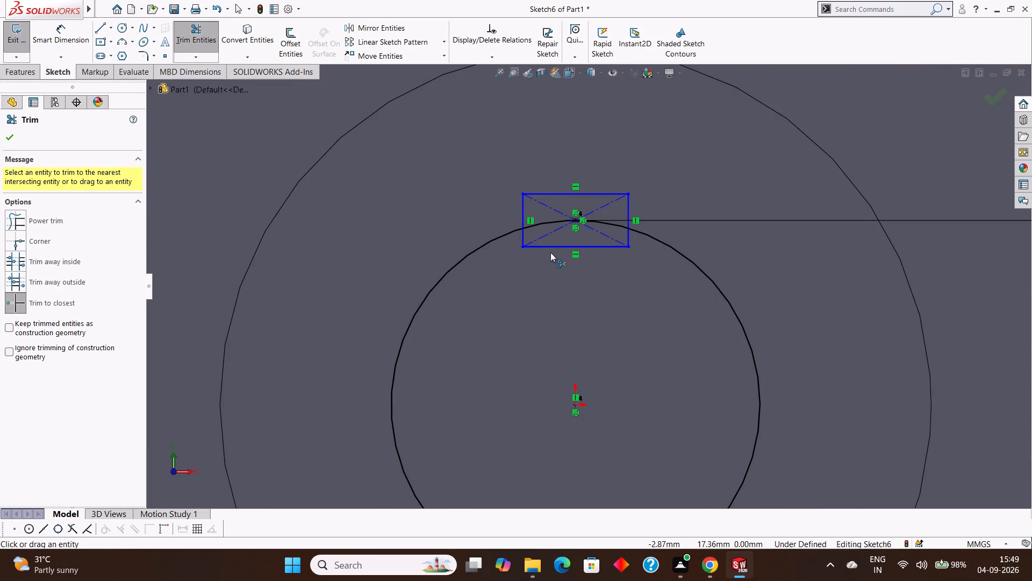
pyautogui.click(549, 249)
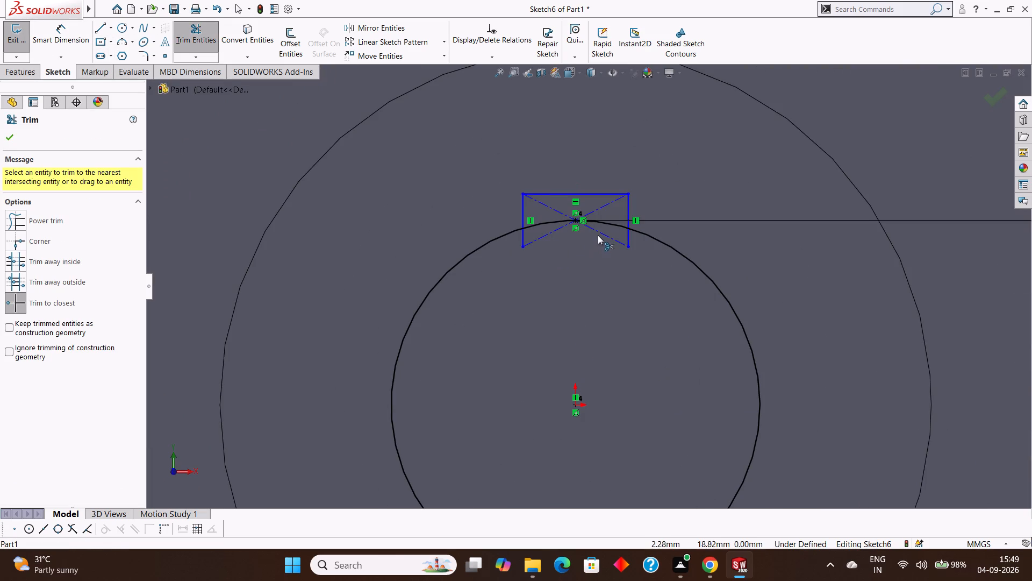
pyautogui.click(601, 231)
pyautogui.click(553, 229)
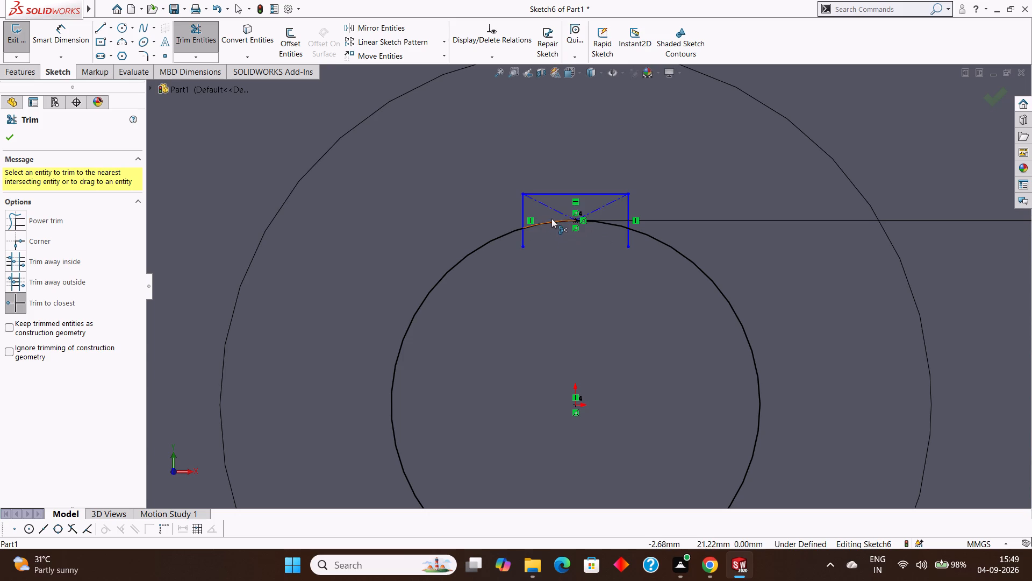
pyautogui.click(551, 208)
pyautogui.click(605, 203)
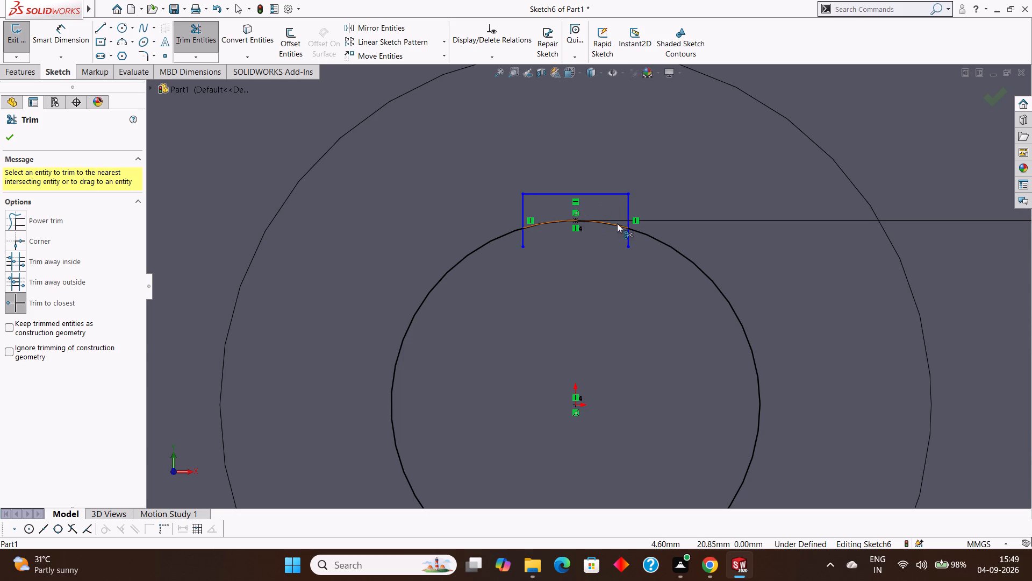
pyautogui.click(629, 237)
pyautogui.click(524, 236)
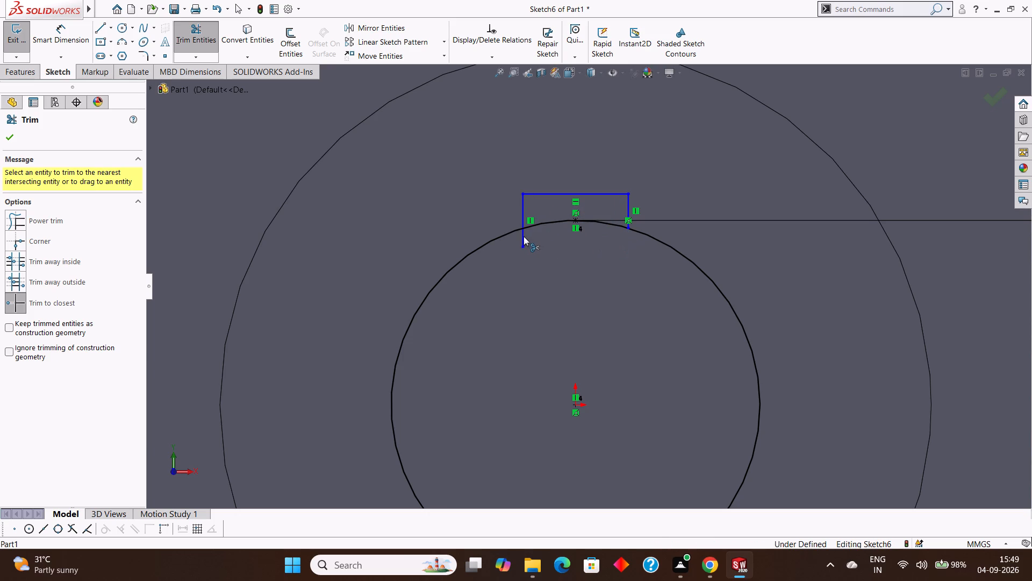
pyautogui.click(9, 140)
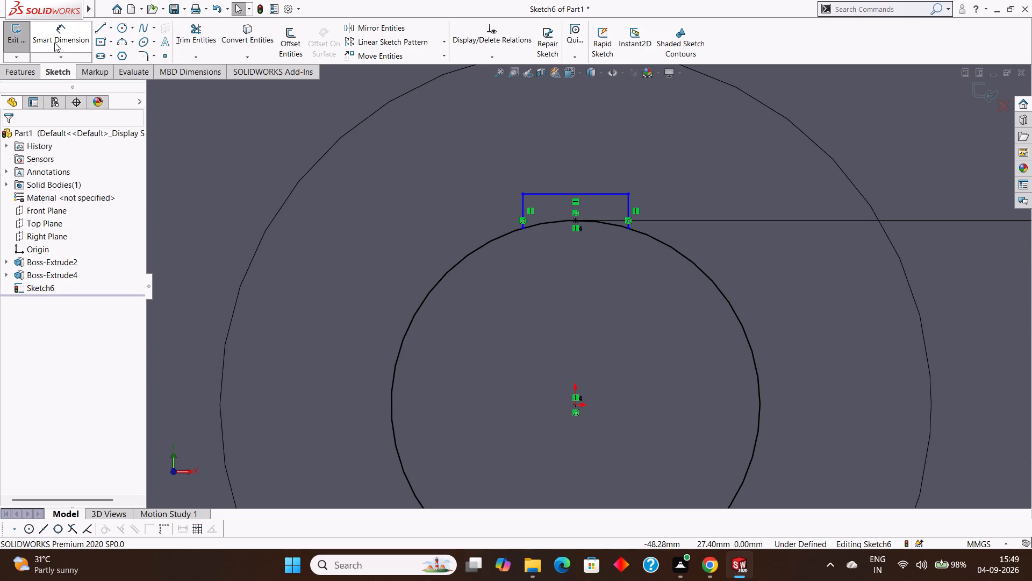
pyautogui.click(195, 24)
pyautogui.click(553, 222)
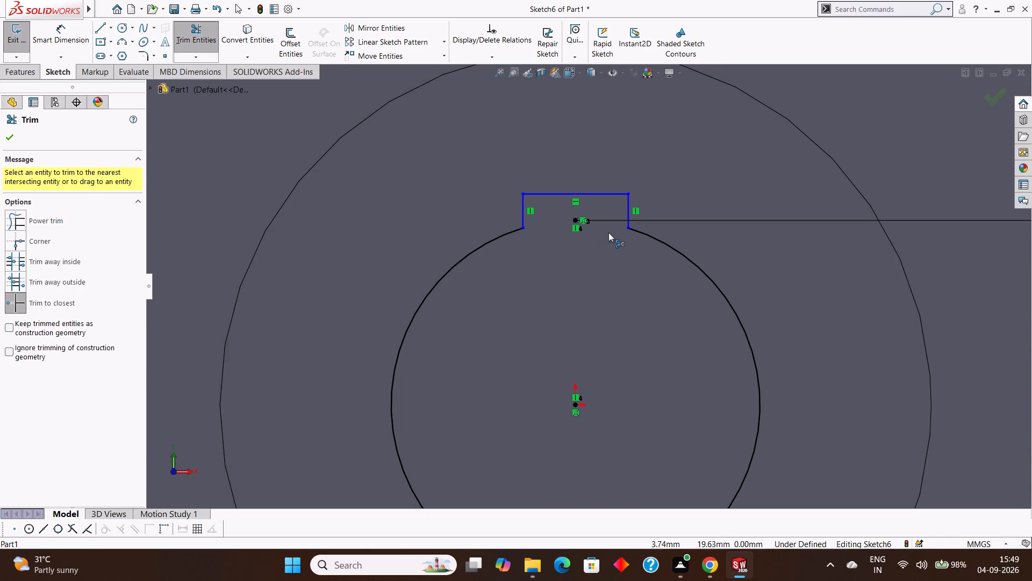
pyautogui.click(13, 136)
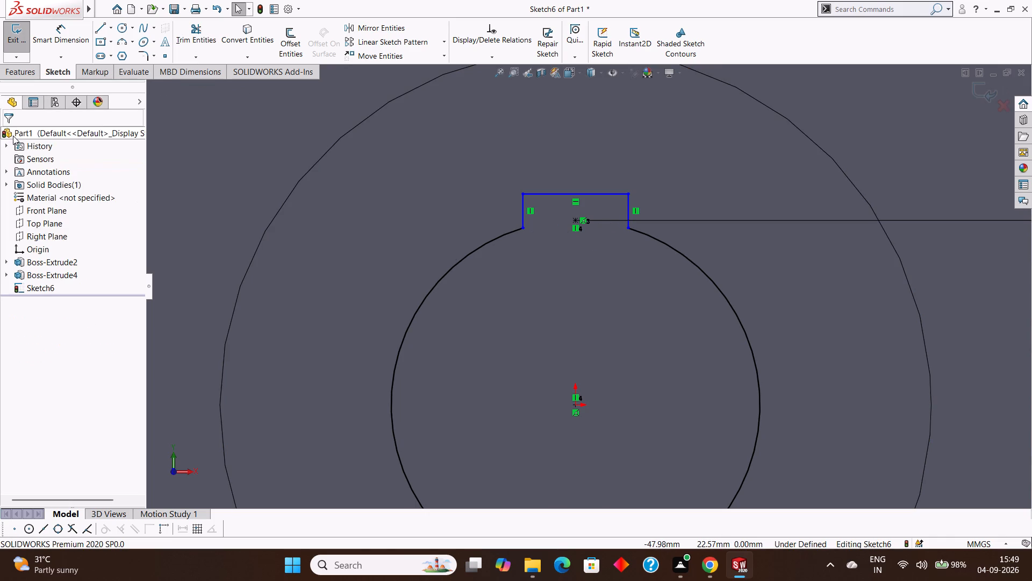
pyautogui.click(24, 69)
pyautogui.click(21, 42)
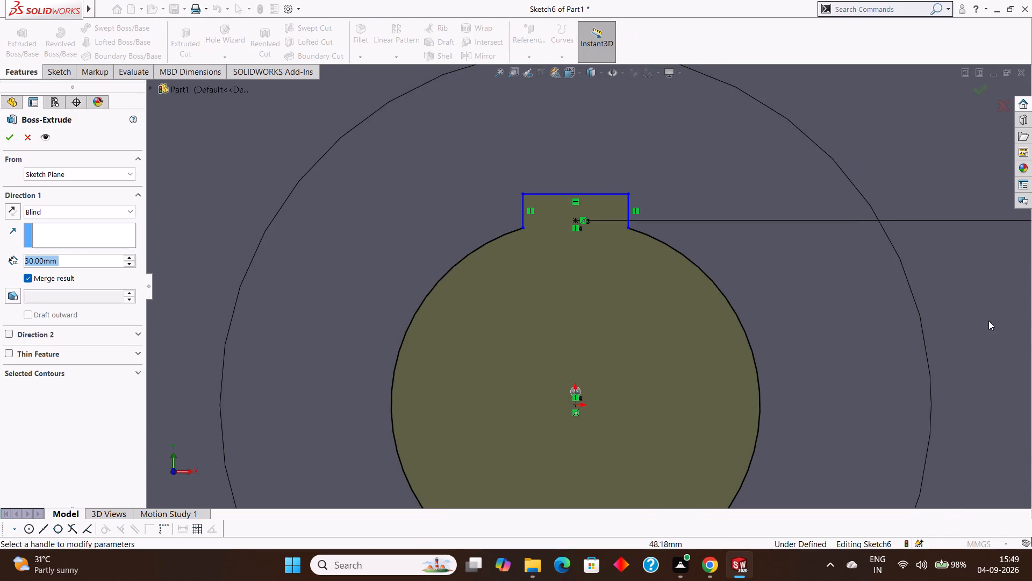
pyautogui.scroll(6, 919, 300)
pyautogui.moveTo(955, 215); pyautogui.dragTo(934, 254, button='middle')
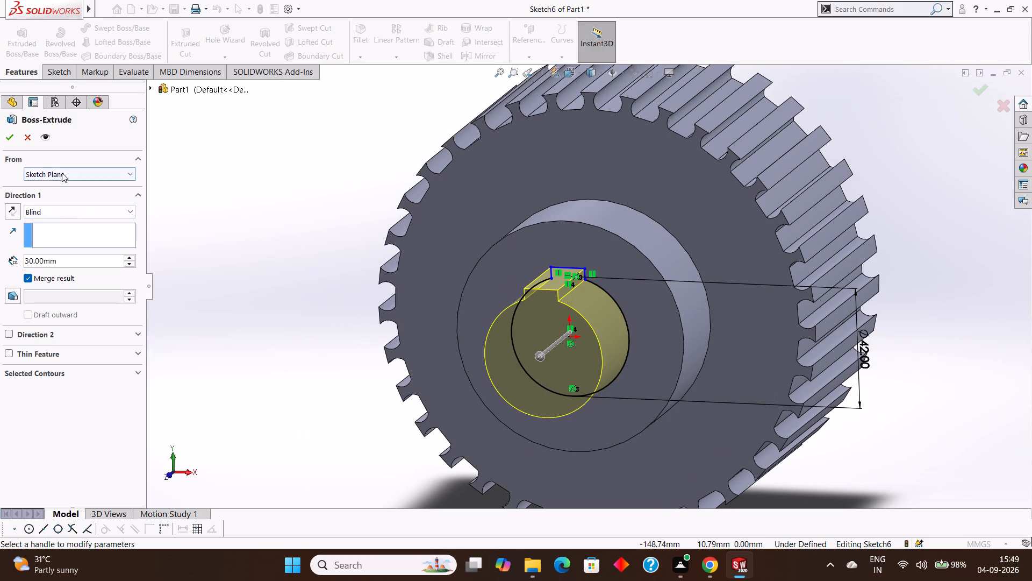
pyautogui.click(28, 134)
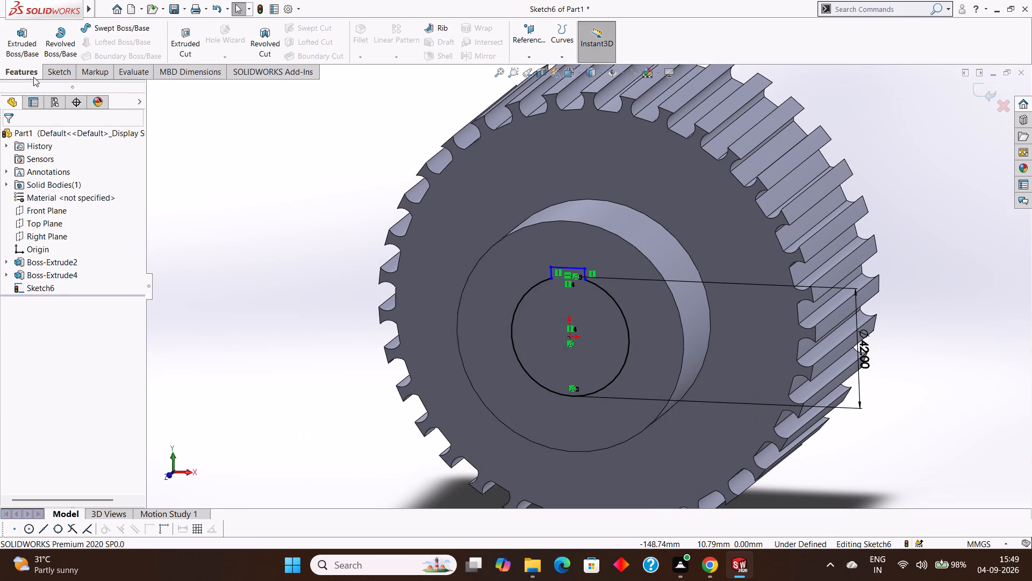
# Extrude-cut the keyed bore outline Through All, passing through the hub and the gear body.
pyautogui.click(45, 71)
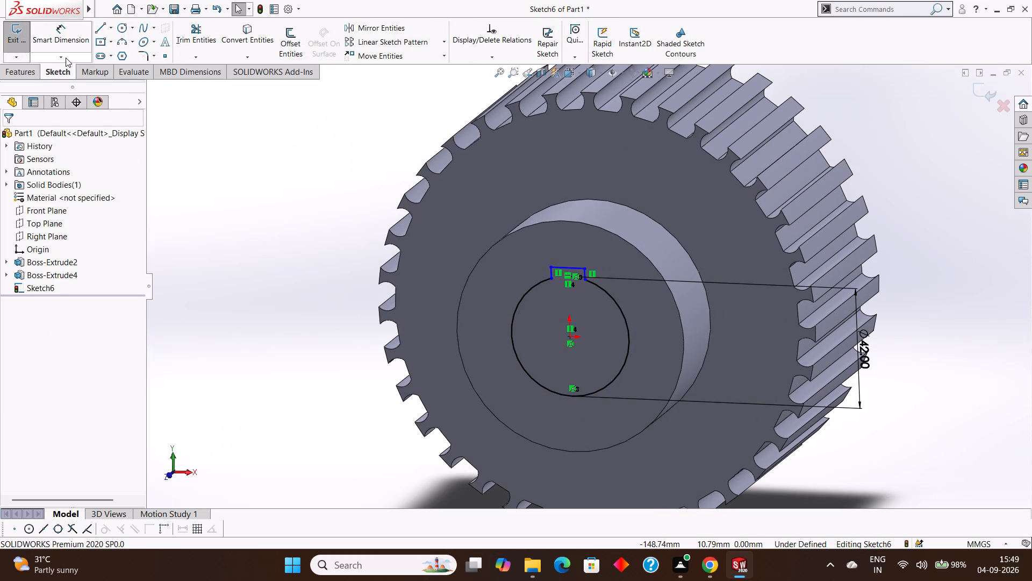
pyautogui.click(30, 69)
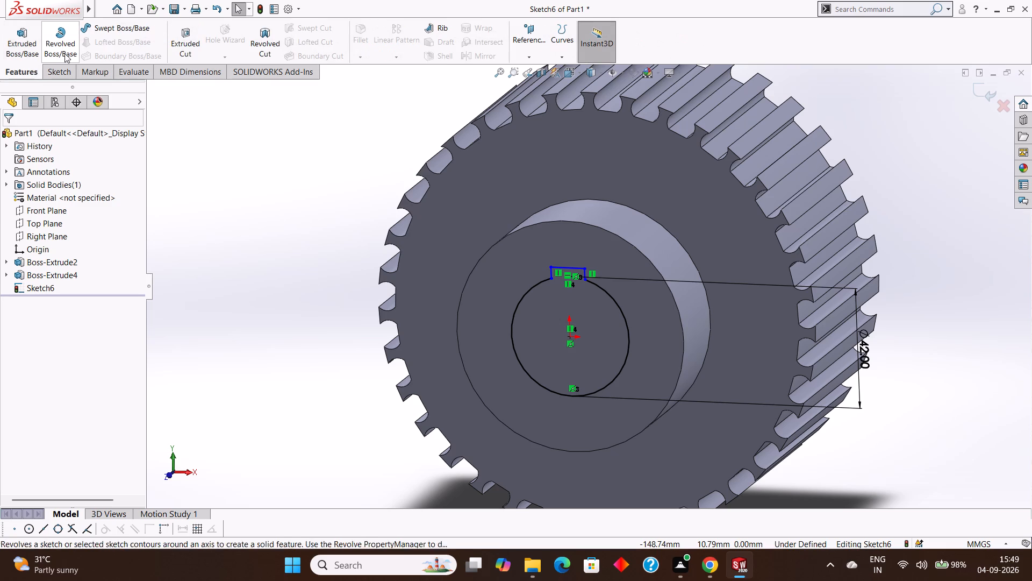
pyautogui.click(185, 44)
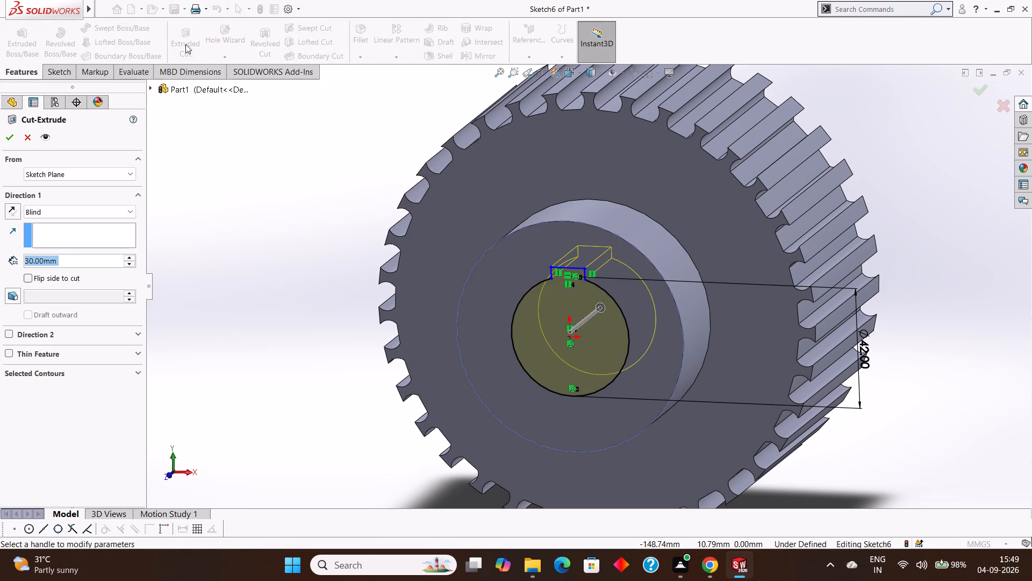
pyautogui.click(82, 211)
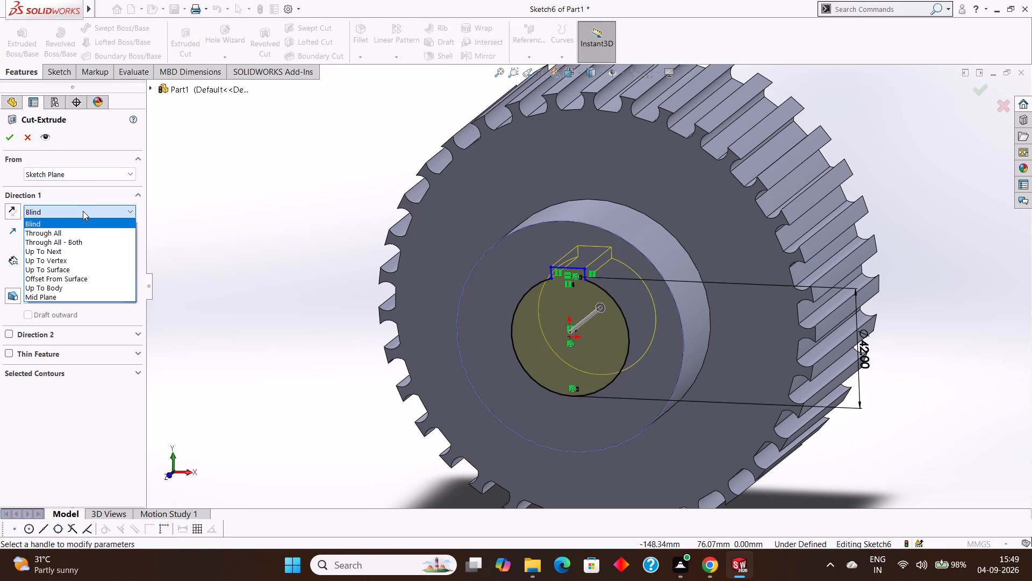
pyautogui.click(77, 230)
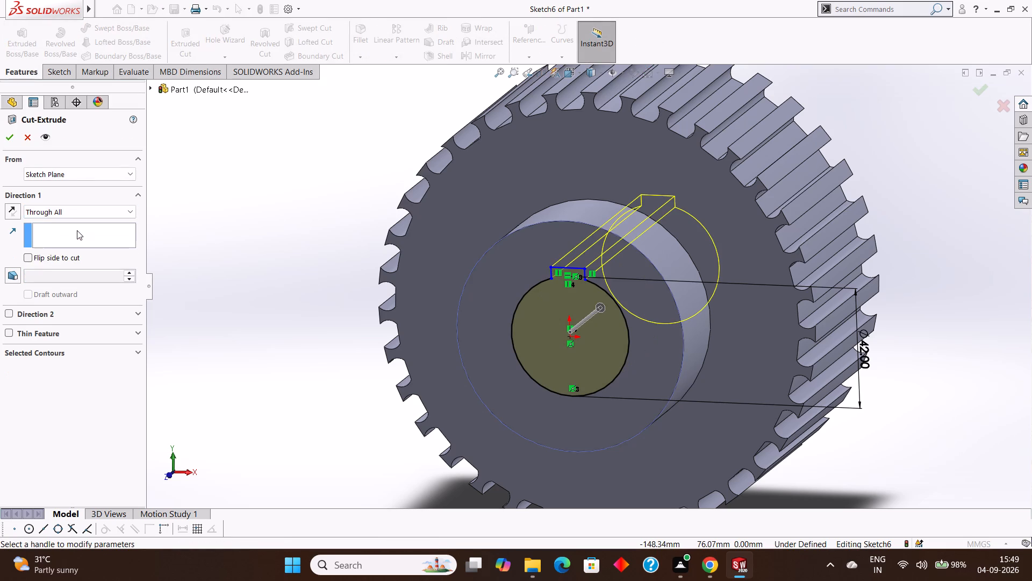
pyautogui.click(11, 143)
pyautogui.click(917, 218)
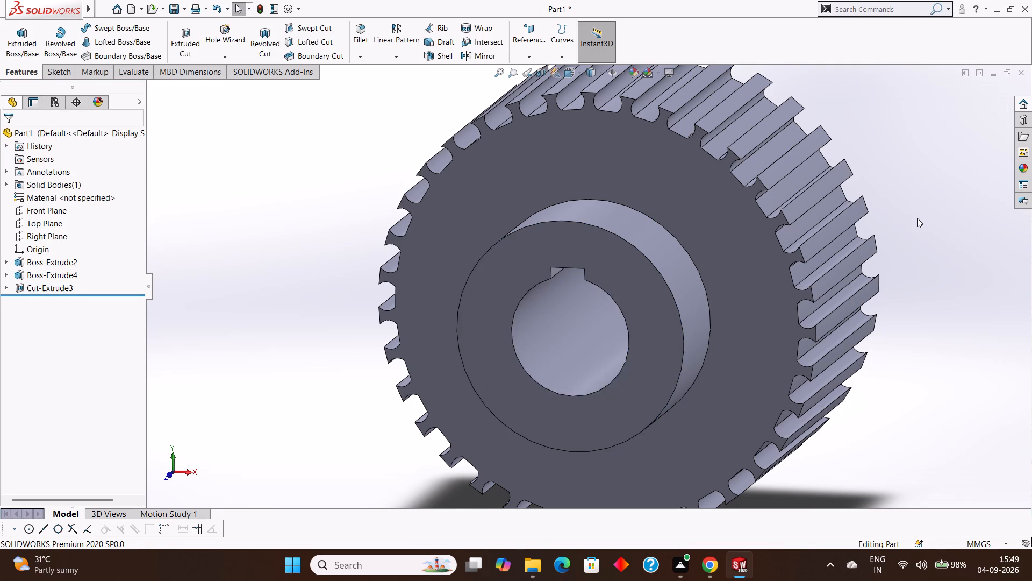
pyautogui.scroll(1, 917, 218)
pyautogui.moveTo(917, 218); pyautogui.dragTo(933, 202, button='middle')
pyautogui.scroll(1, 922, 214)
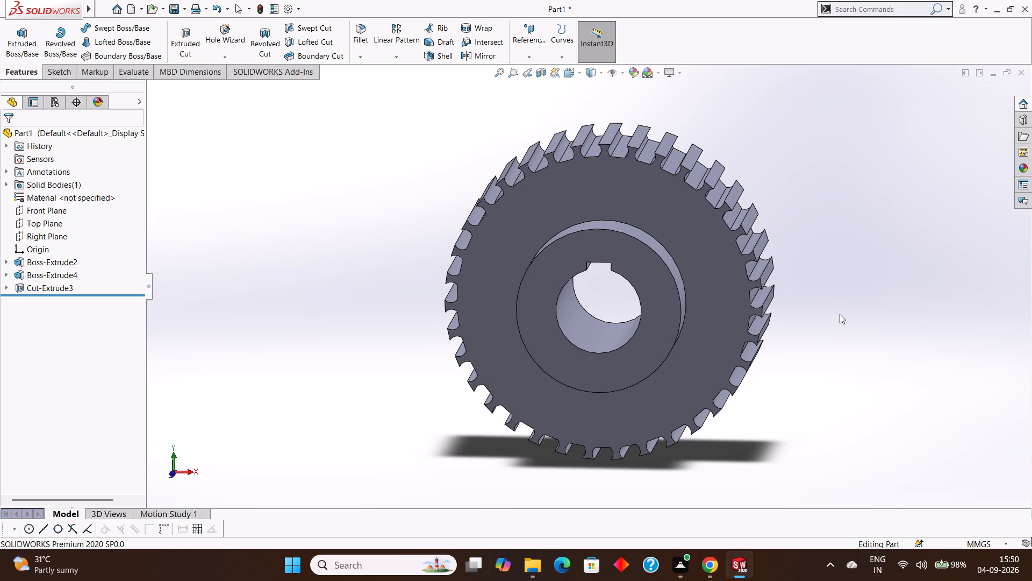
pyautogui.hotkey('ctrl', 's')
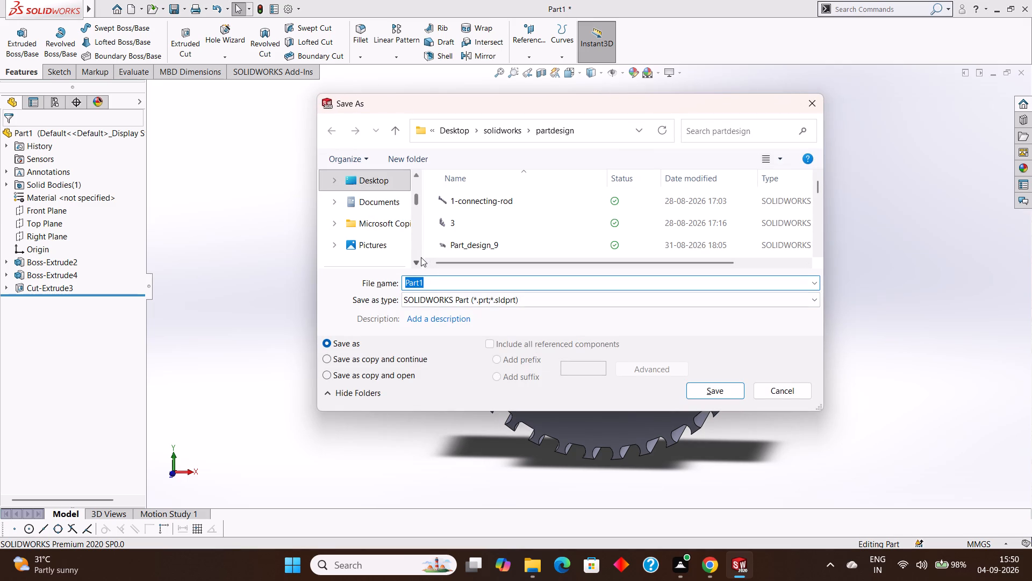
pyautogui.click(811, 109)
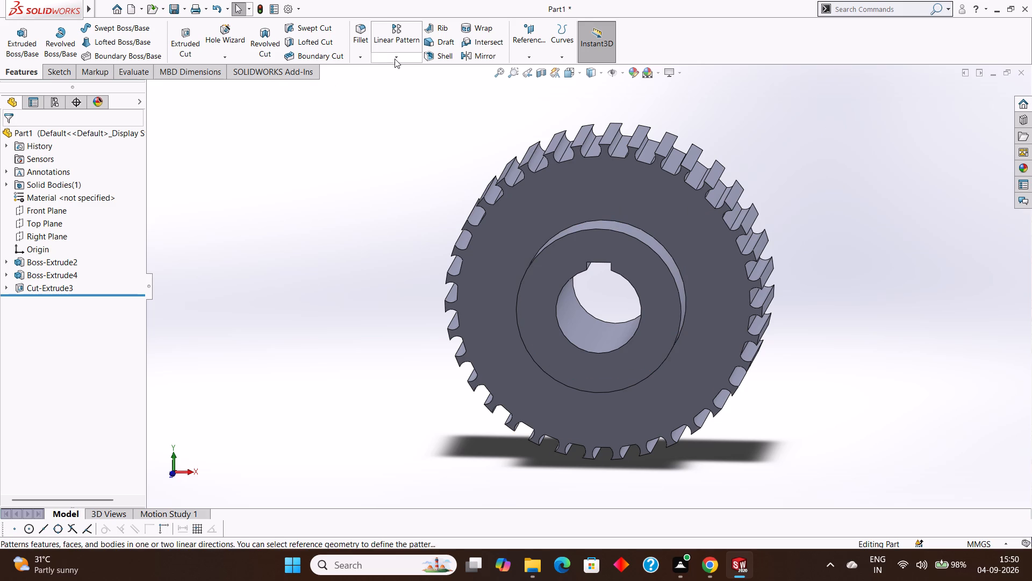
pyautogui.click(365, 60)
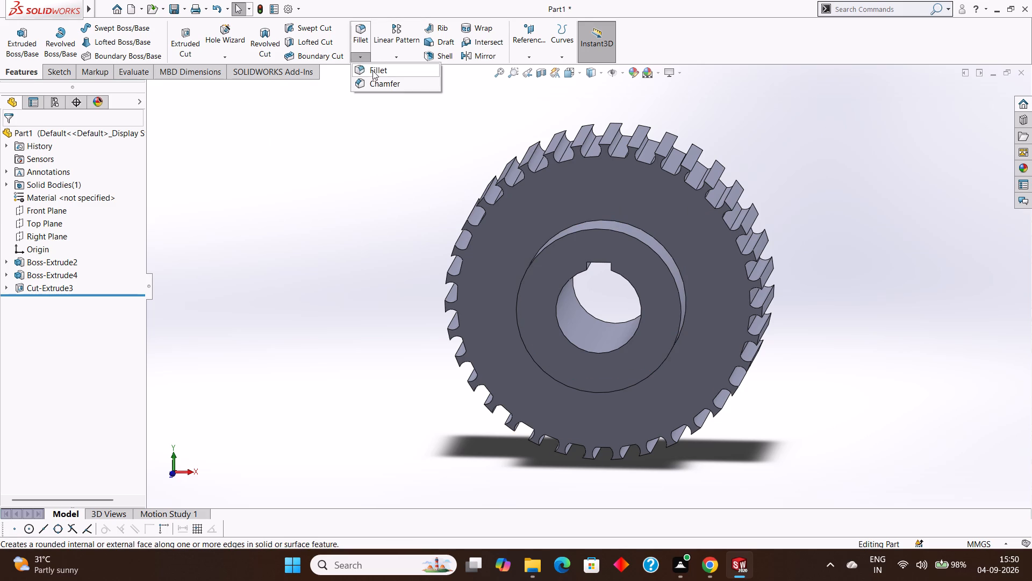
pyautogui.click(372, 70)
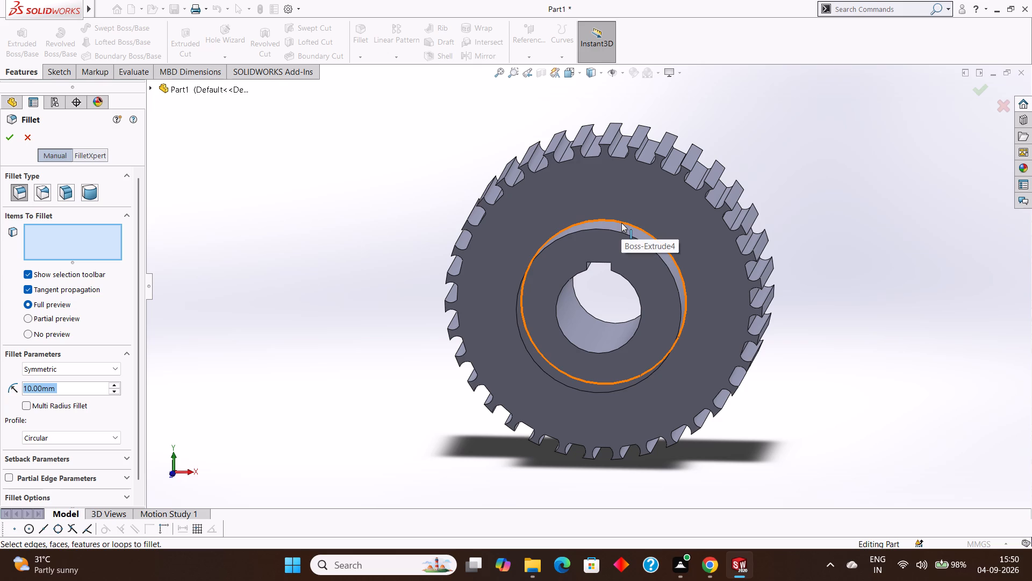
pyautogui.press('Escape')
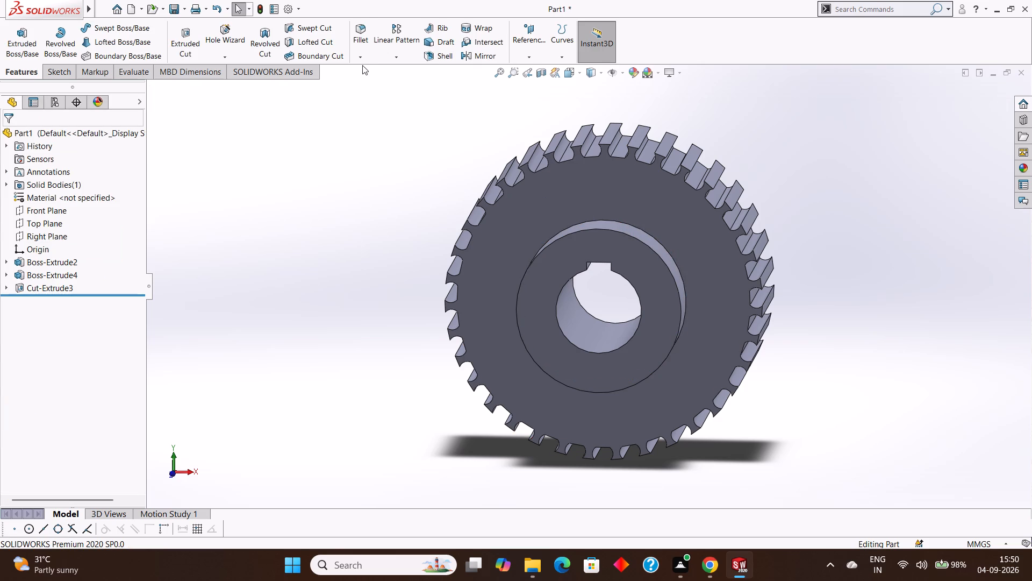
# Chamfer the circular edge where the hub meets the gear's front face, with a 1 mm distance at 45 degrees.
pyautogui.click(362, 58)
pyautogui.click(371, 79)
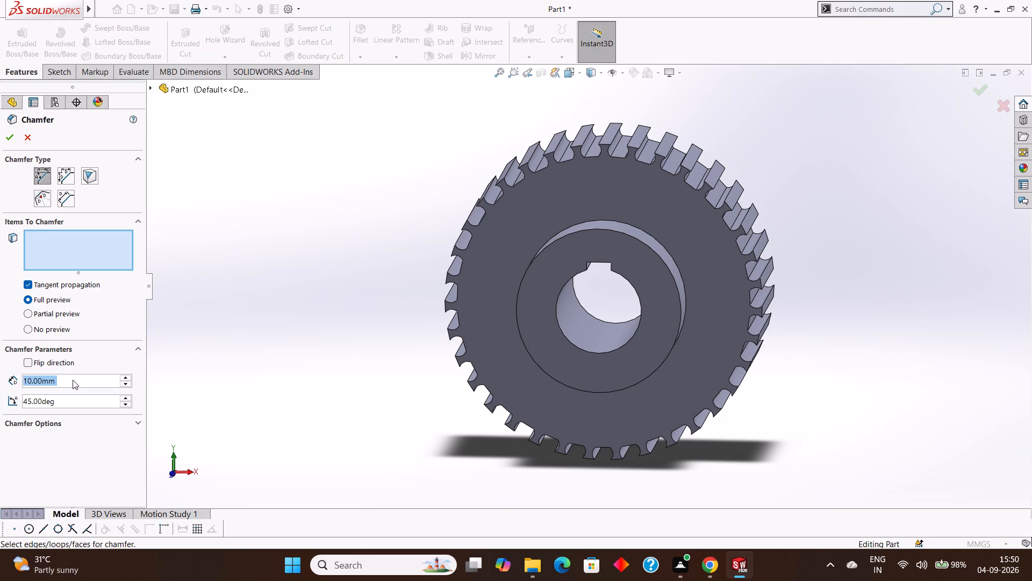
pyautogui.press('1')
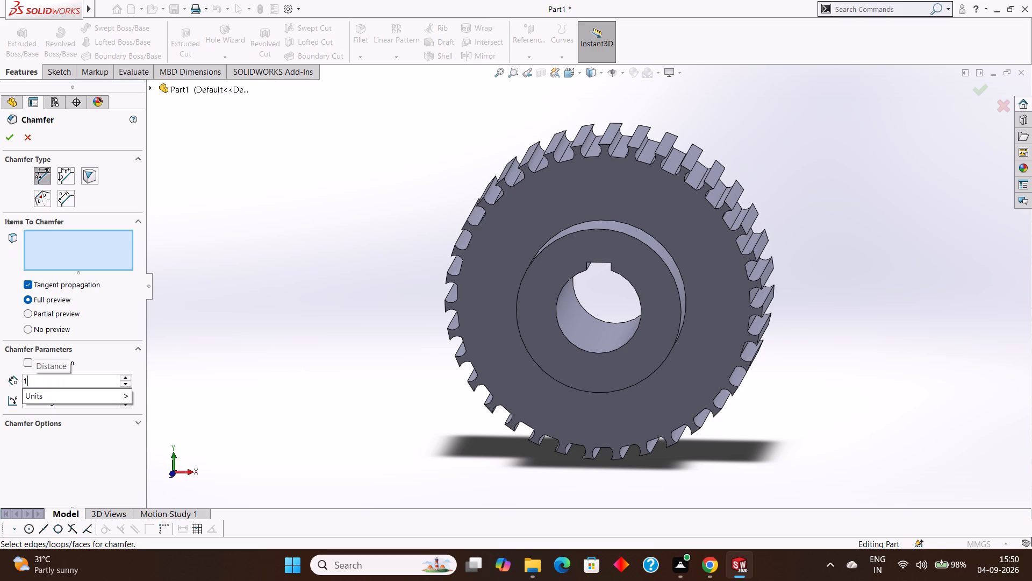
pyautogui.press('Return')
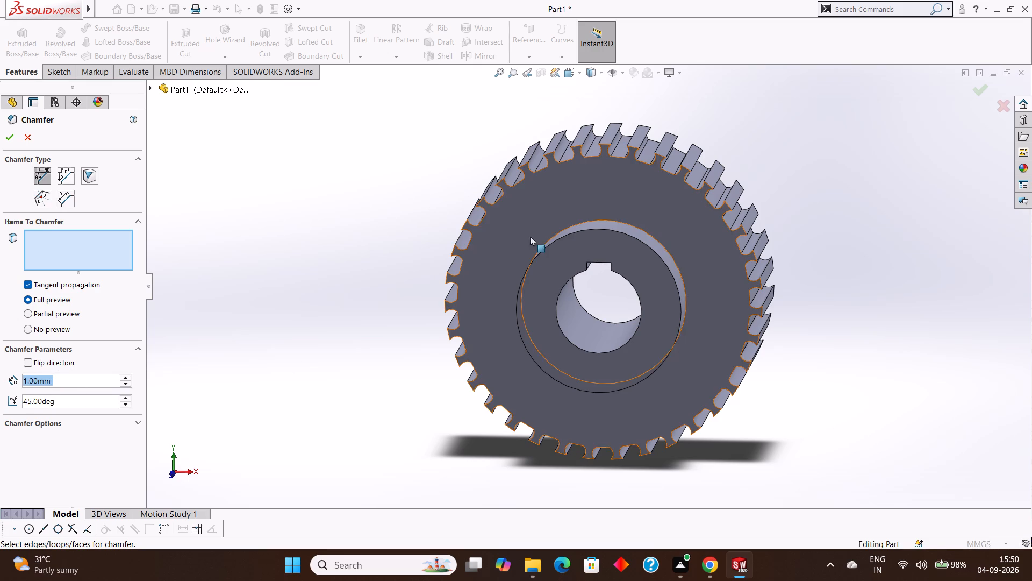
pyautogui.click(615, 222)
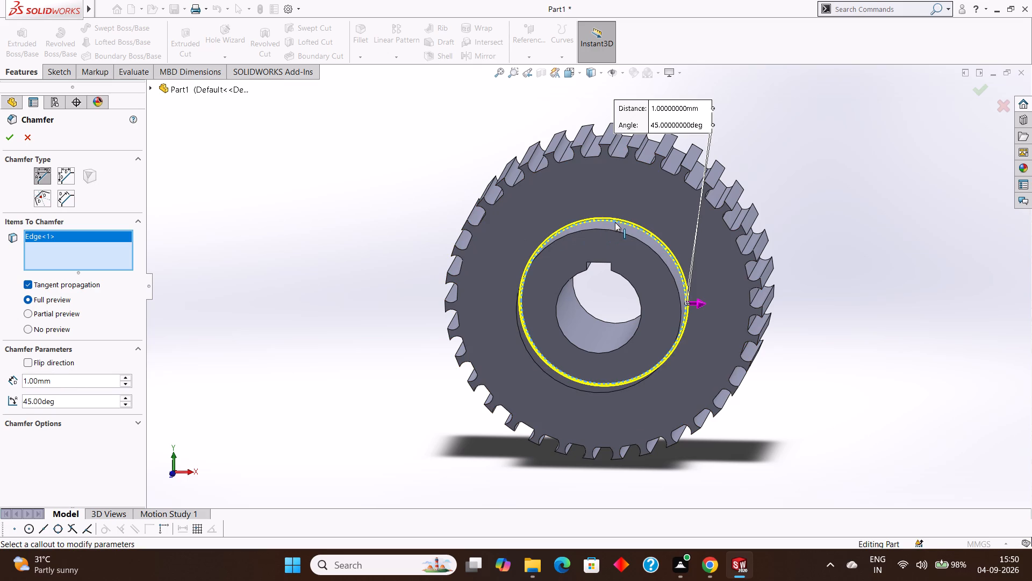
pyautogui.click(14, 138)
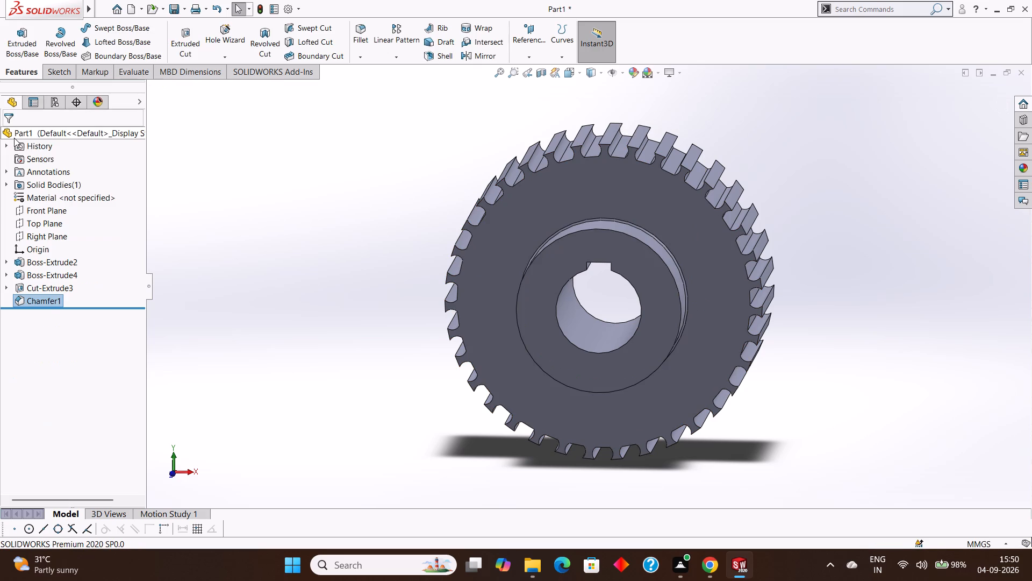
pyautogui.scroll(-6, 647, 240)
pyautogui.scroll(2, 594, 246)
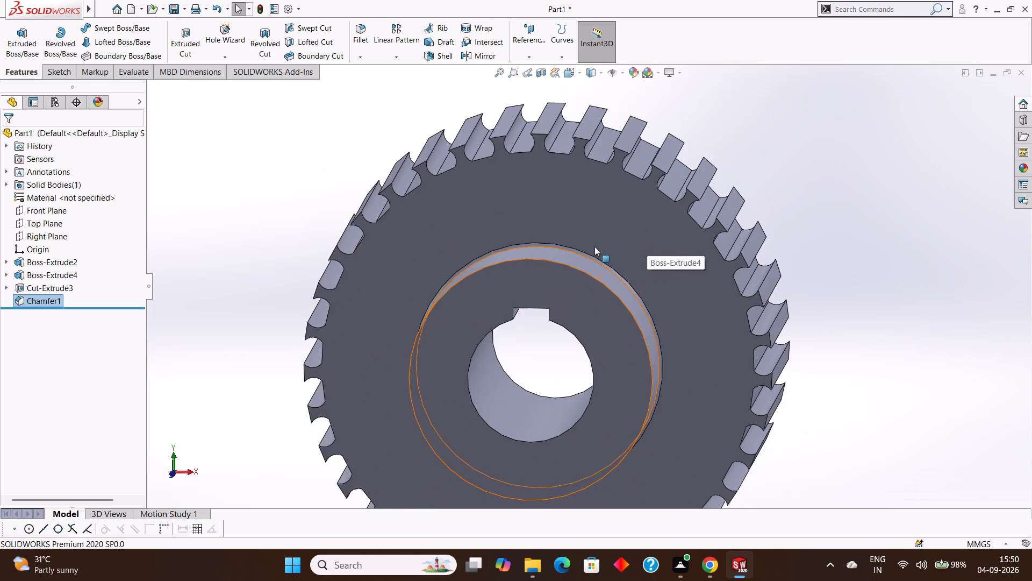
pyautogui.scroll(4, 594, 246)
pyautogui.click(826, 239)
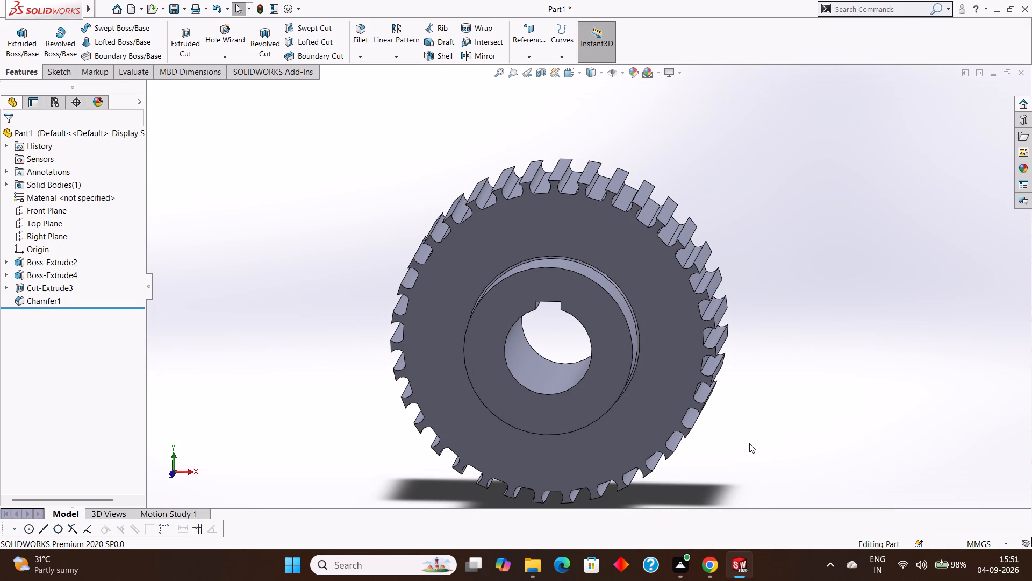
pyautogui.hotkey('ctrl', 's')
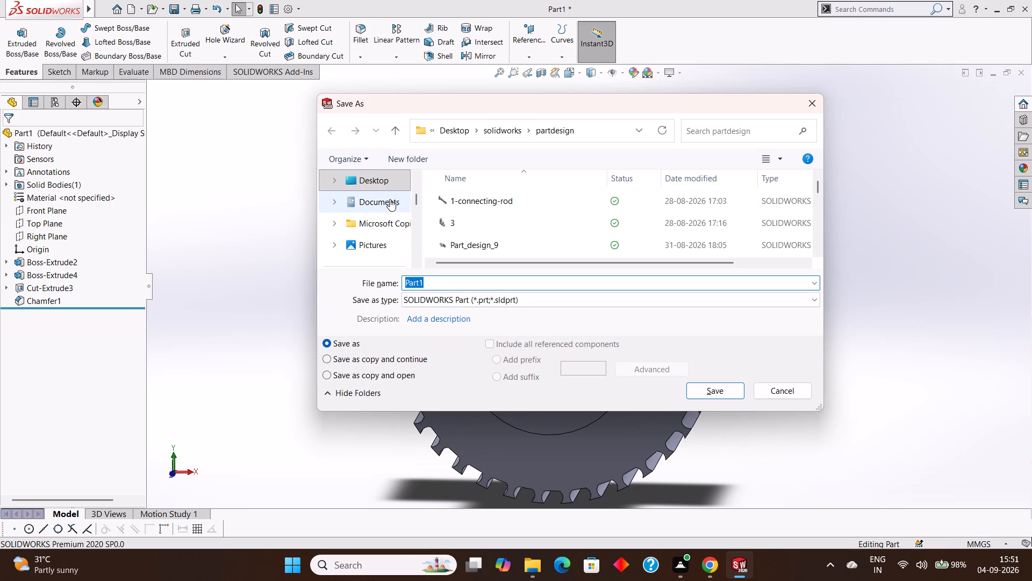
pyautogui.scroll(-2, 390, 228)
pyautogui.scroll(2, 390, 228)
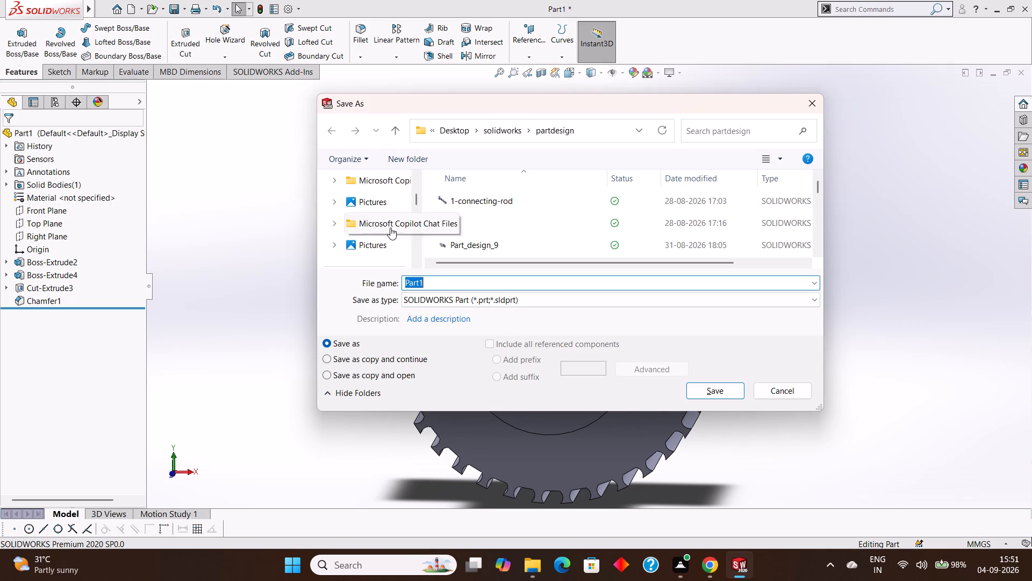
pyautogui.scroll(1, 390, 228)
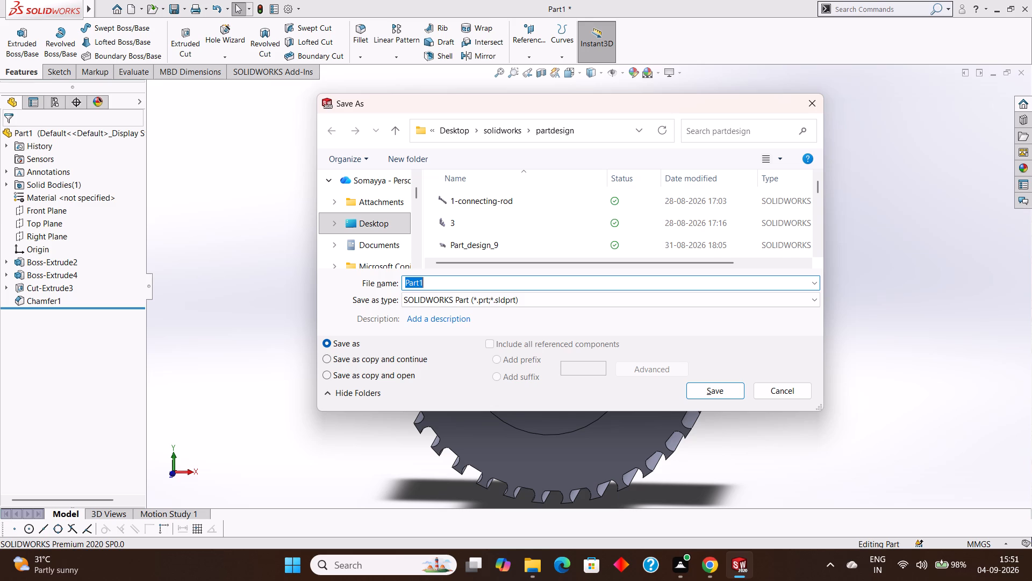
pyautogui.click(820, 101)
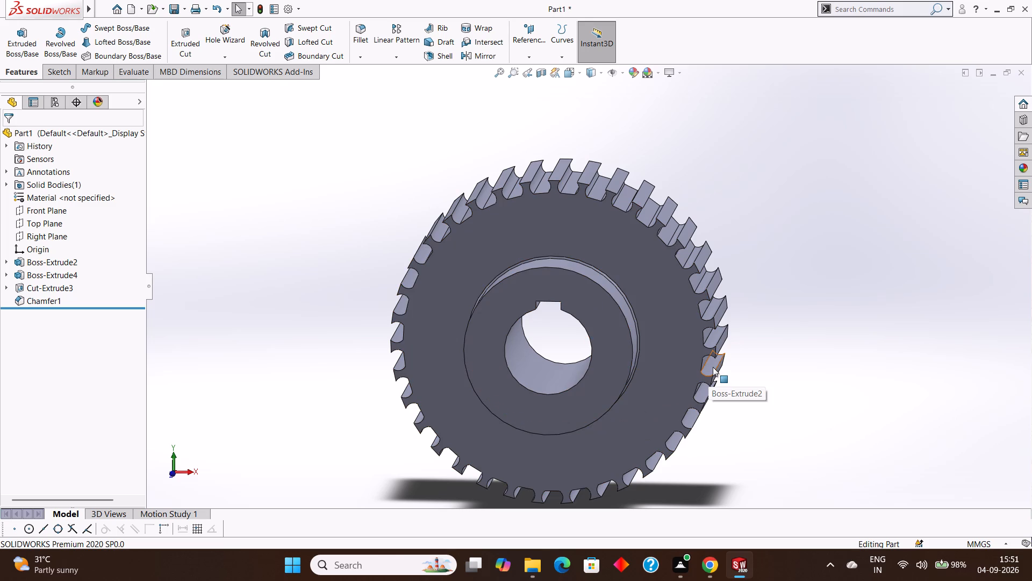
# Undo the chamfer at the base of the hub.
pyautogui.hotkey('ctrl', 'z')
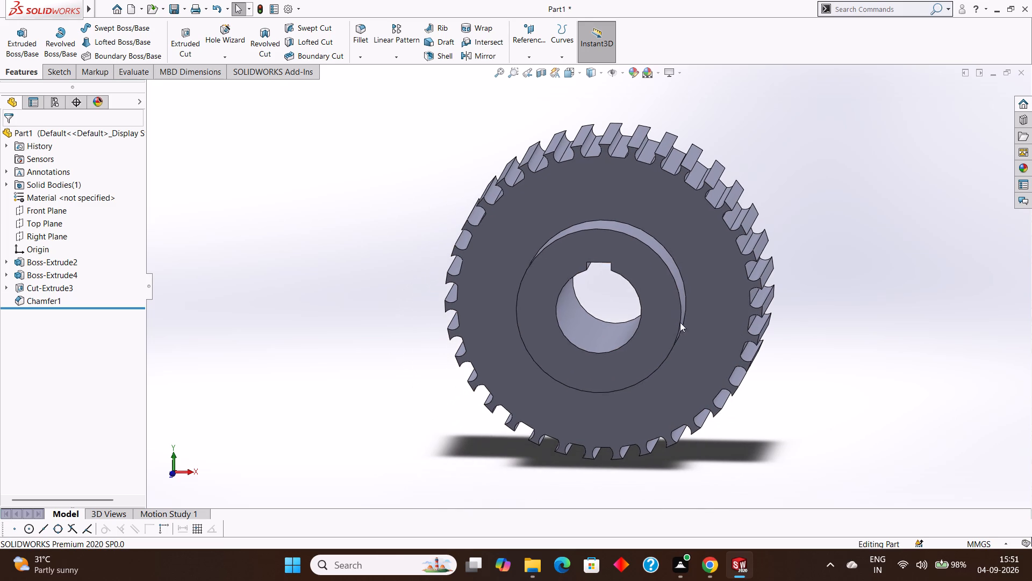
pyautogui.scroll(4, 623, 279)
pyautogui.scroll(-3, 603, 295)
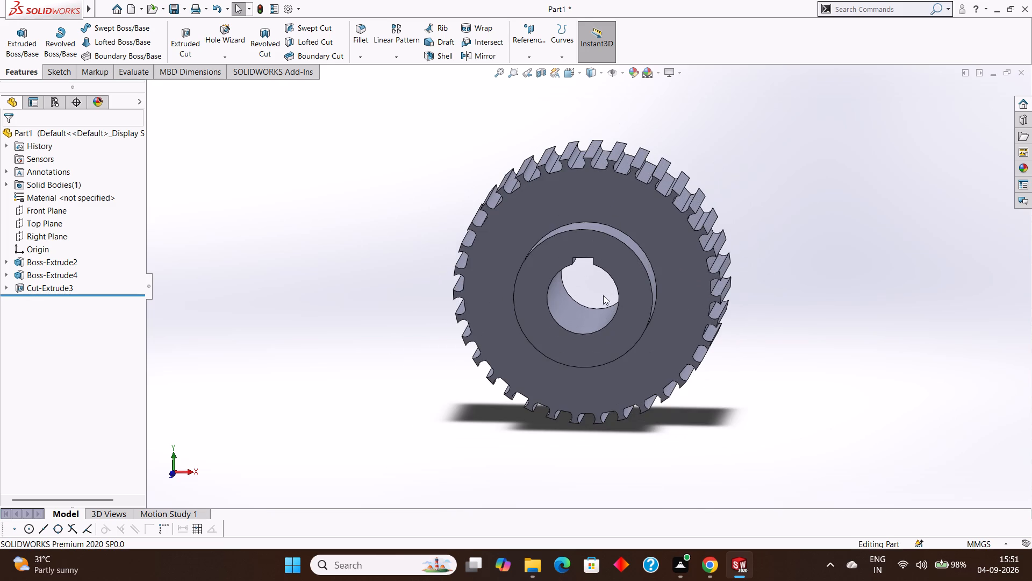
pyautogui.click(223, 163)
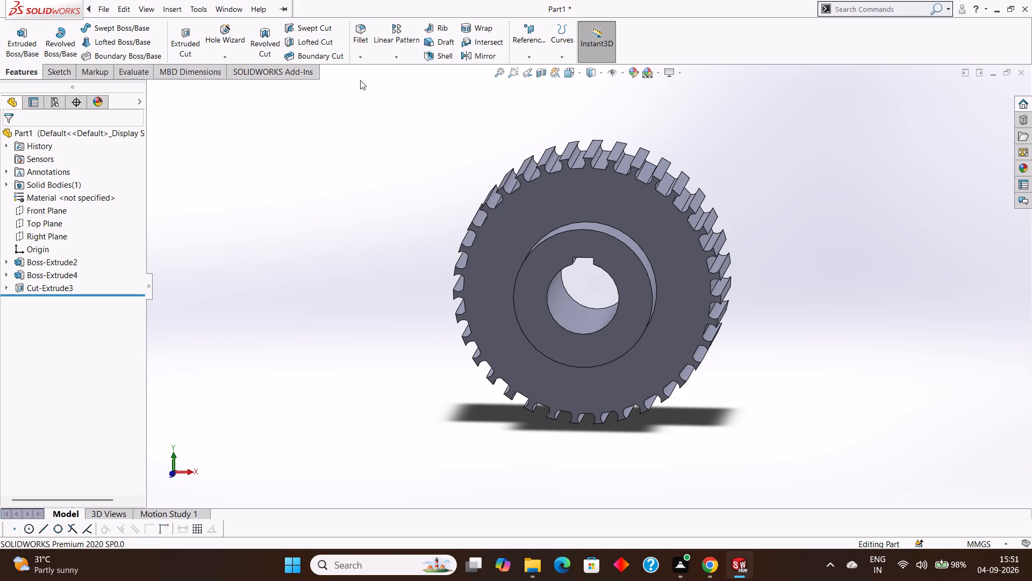
# Chamfer the circular front edge of the keyed bore on the hub face, 1 mm at 45 degrees.
pyautogui.click(362, 61)
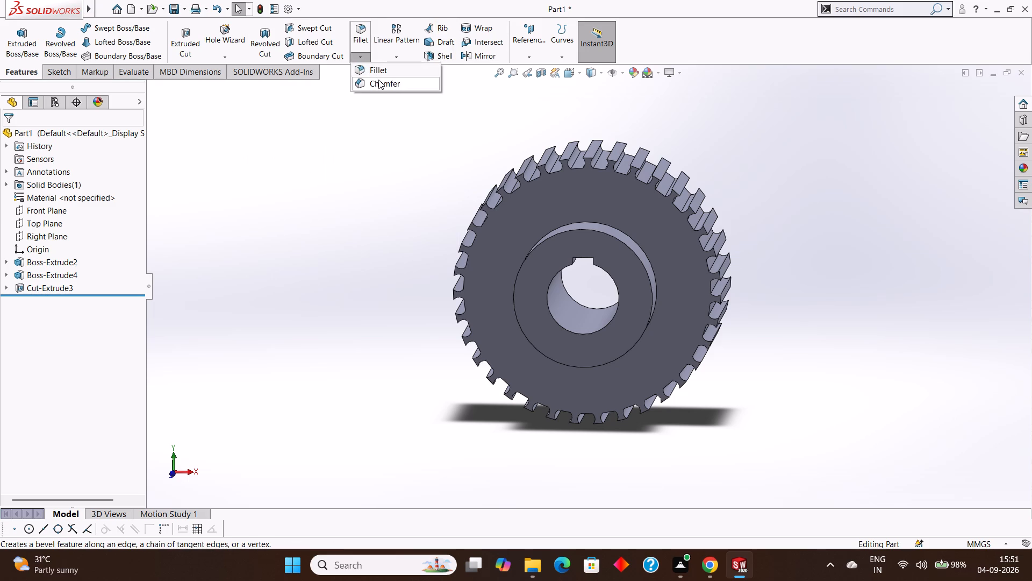
pyautogui.click(378, 80)
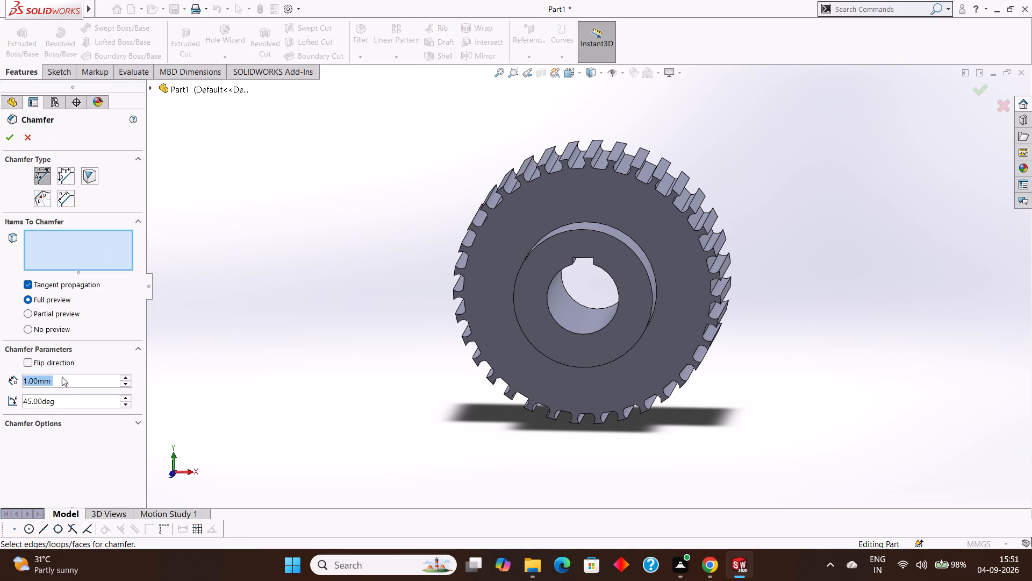
pyautogui.scroll(-5, 612, 262)
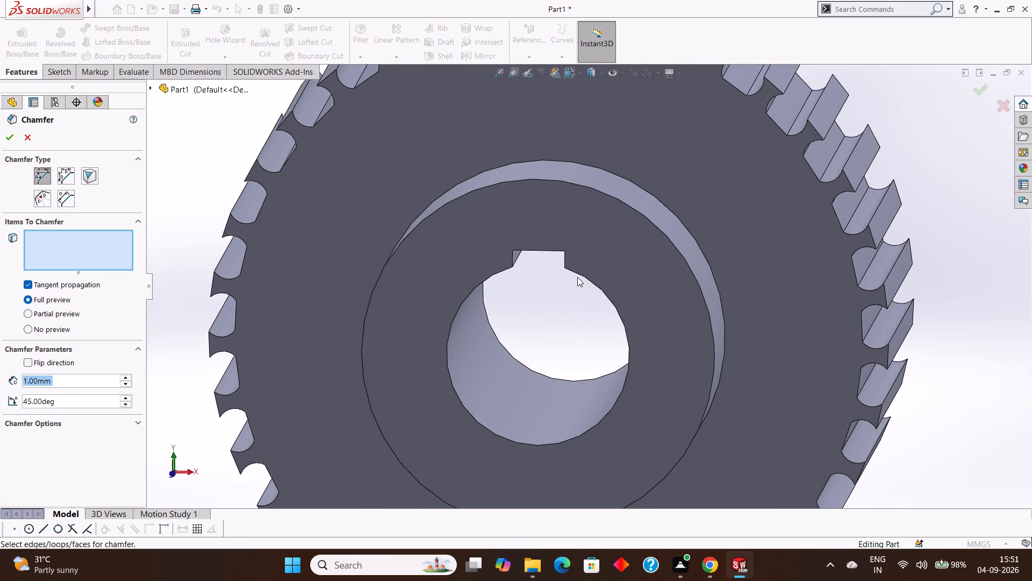
pyautogui.click(577, 272)
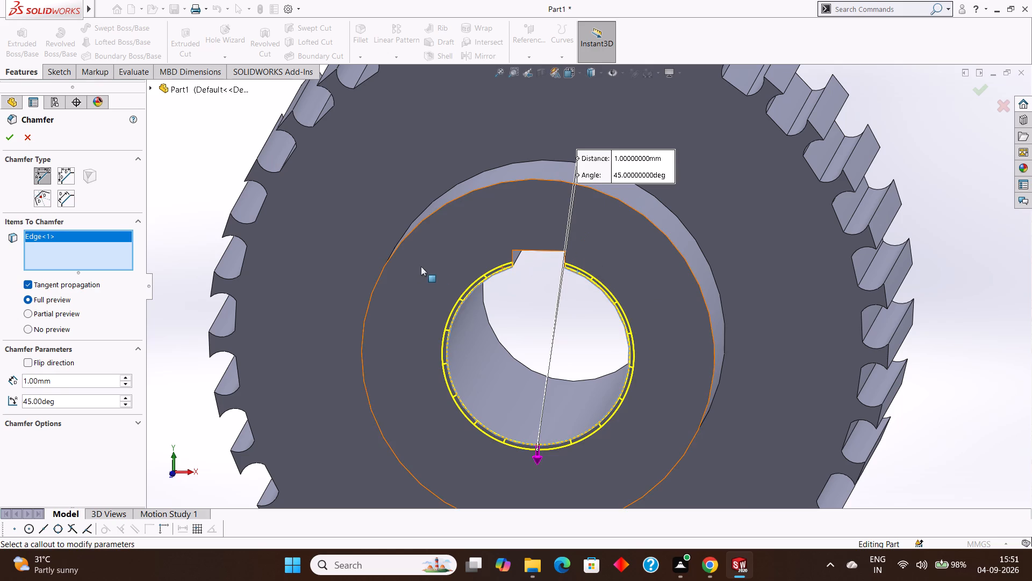
pyautogui.click(12, 138)
pyautogui.scroll(4, 664, 230)
pyautogui.scroll(2, 709, 230)
pyautogui.click(793, 233)
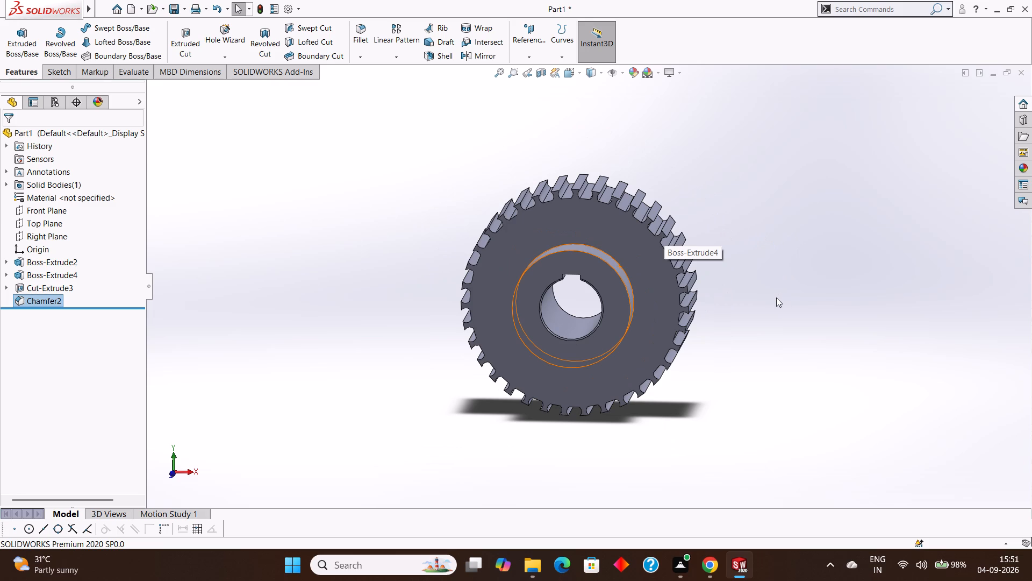
# Save the part as "spur gear" in the Desktop's solidworks folder, in SOLIDWORKS Part format.
pyautogui.hotkey('ctrl', 's')
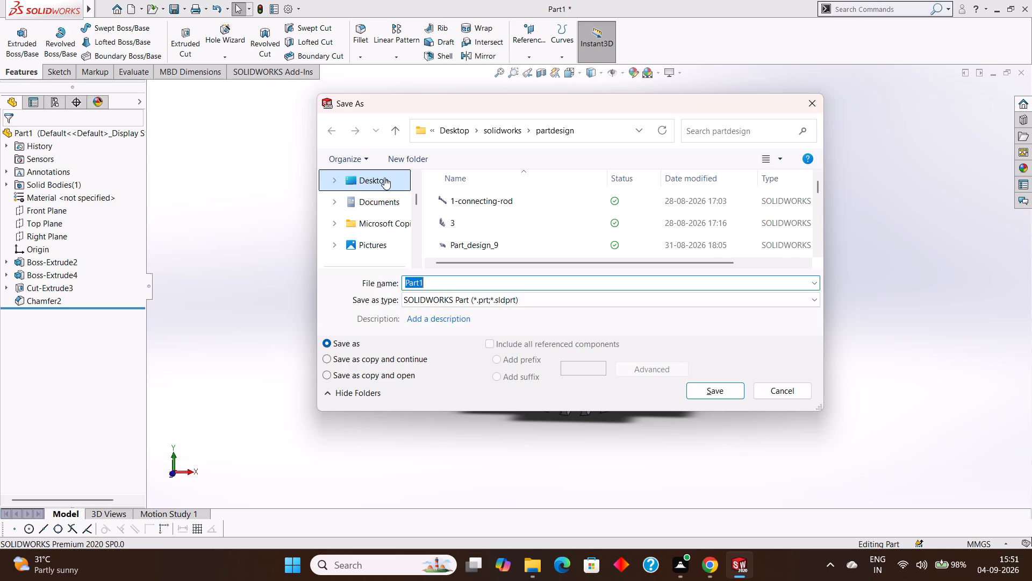
pyautogui.click(500, 133)
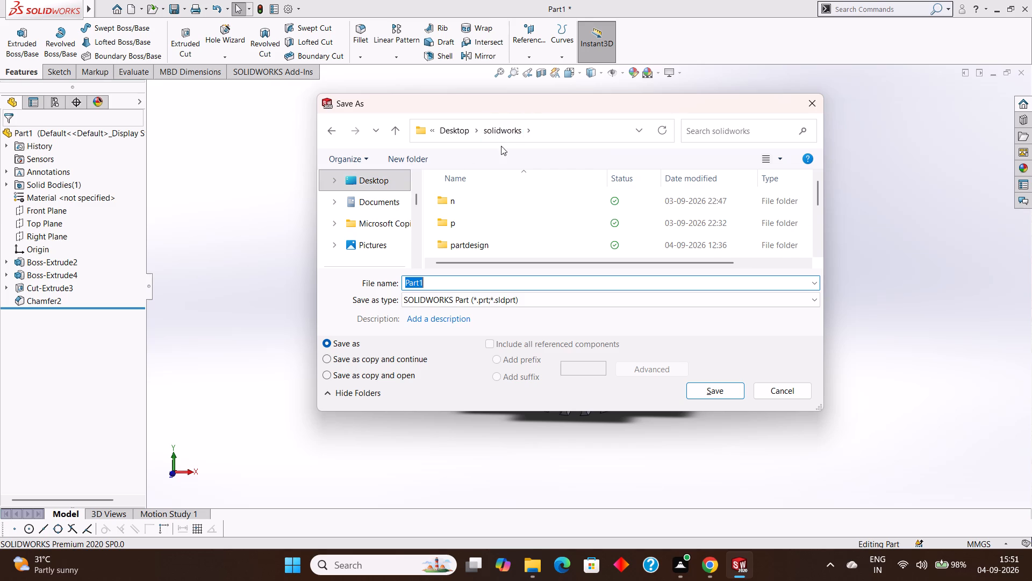
pyautogui.scroll(-14, 482, 229)
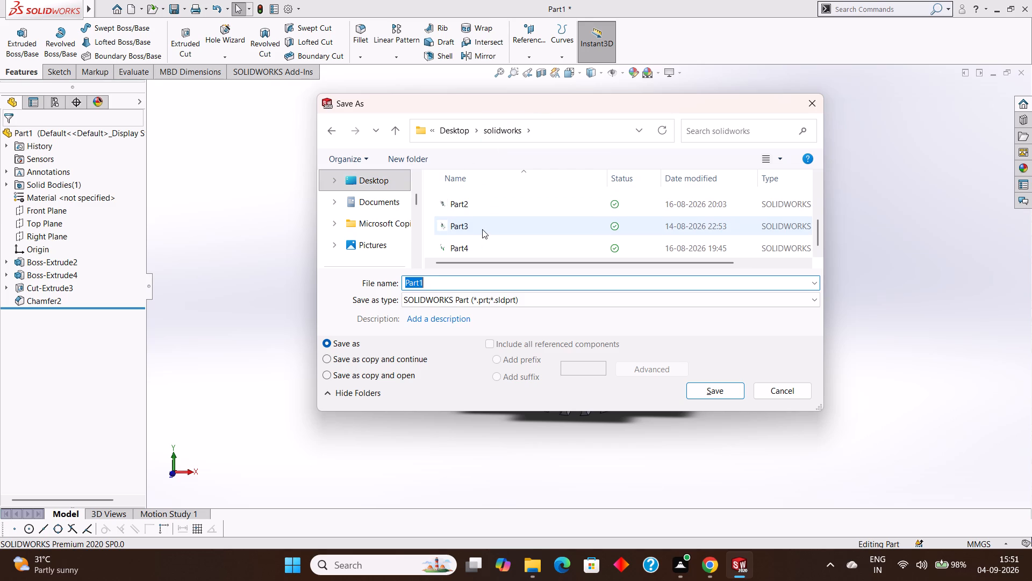
pyautogui.scroll(-1, 482, 229)
pyautogui.moveTo(437, 280); pyautogui.dragTo(402, 280)
pyautogui.press('BackSpace')
pyautogui.write('spur')
pyautogui.press('space')
pyautogui.write('gear')
pyautogui.press('Return')
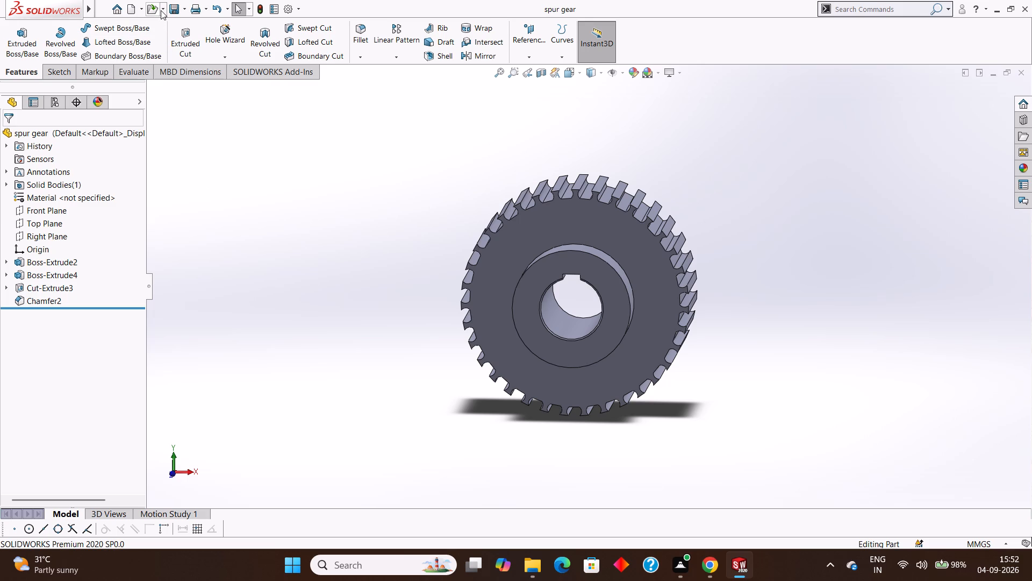
# Save a PDF version of the gear as "spur gear" in the same solidworks folder.
pyautogui.click(184, 9)
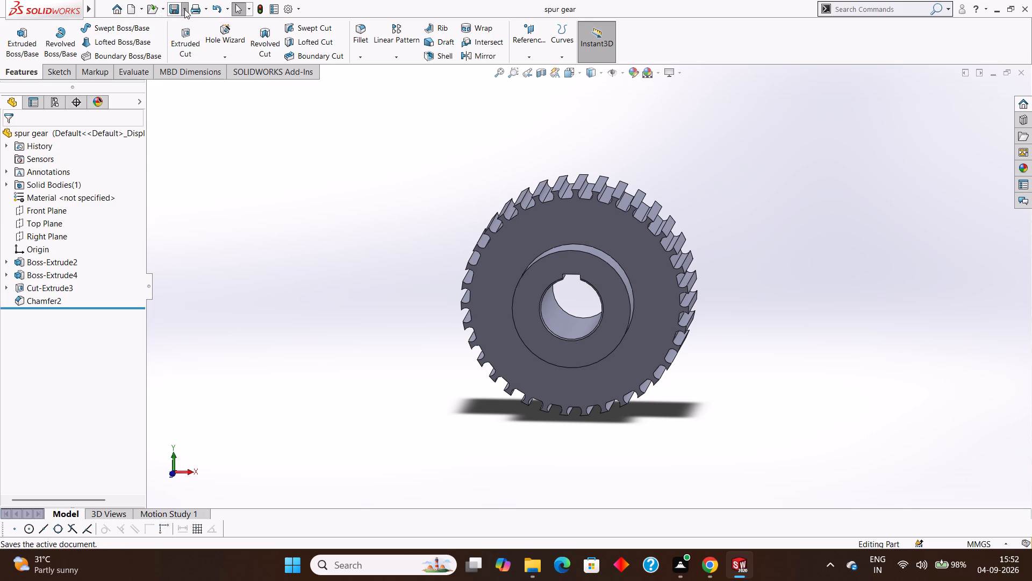
pyautogui.click(195, 36)
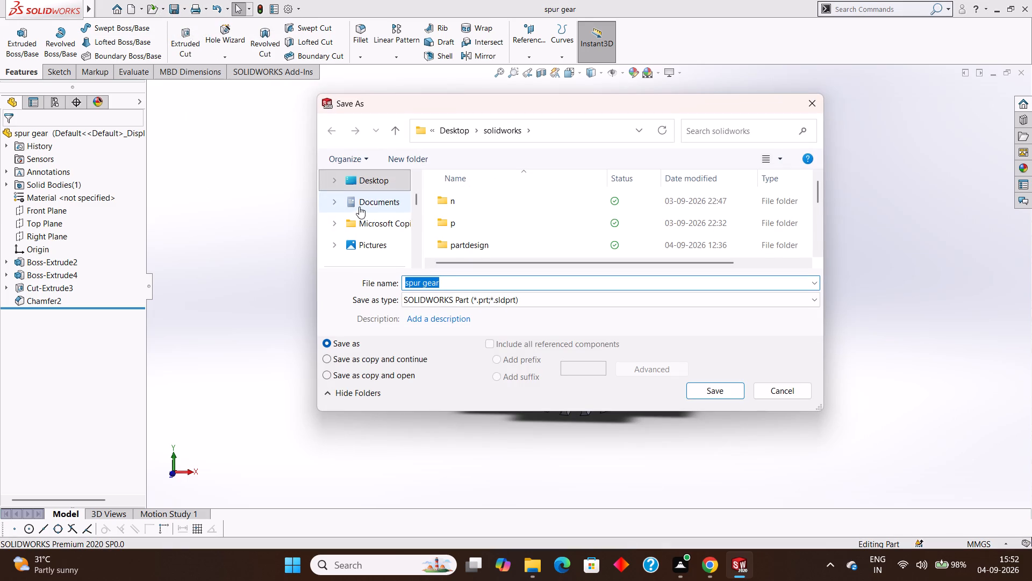
pyautogui.click(457, 297)
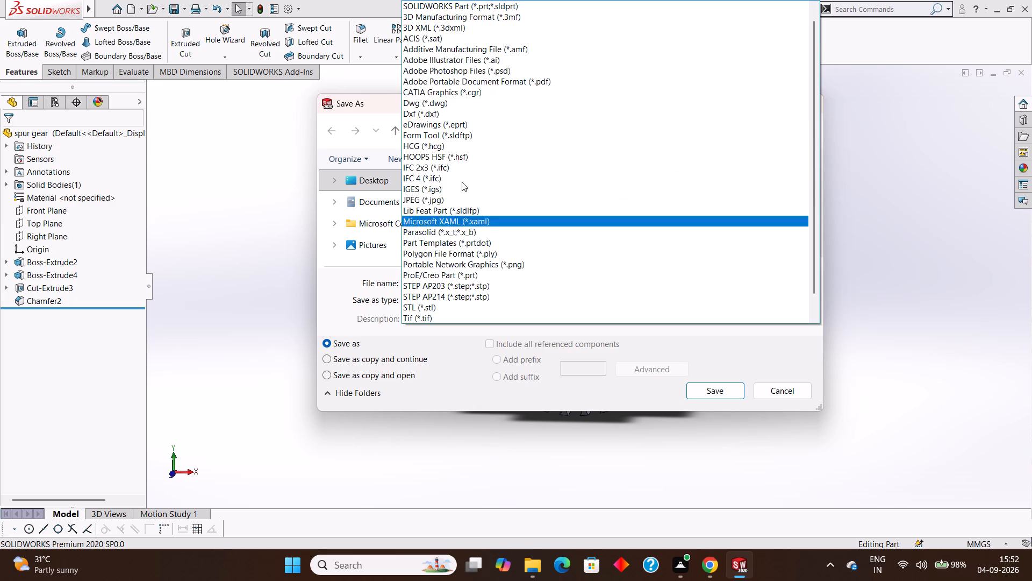
pyautogui.click(462, 82)
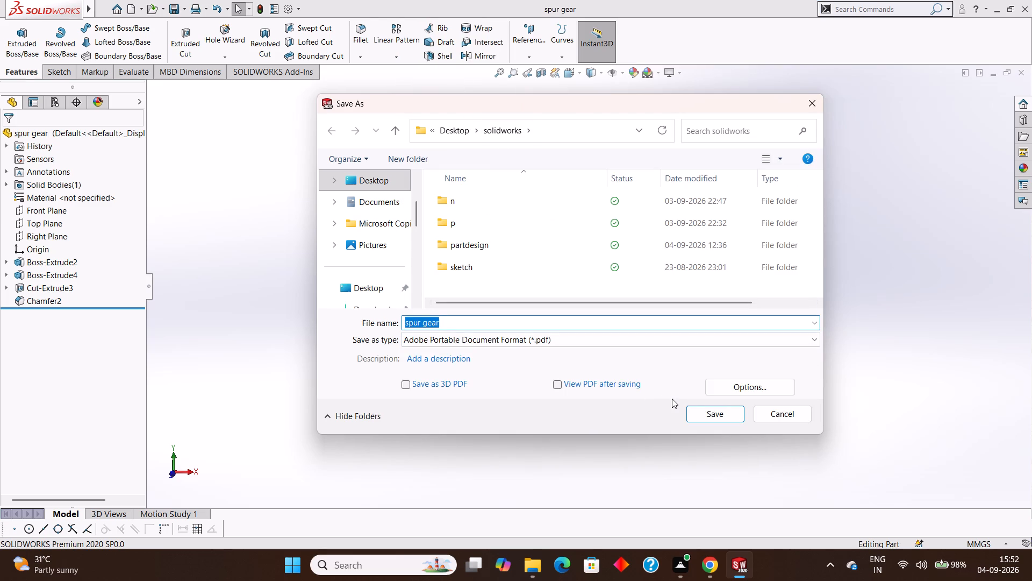
pyautogui.click(715, 413)
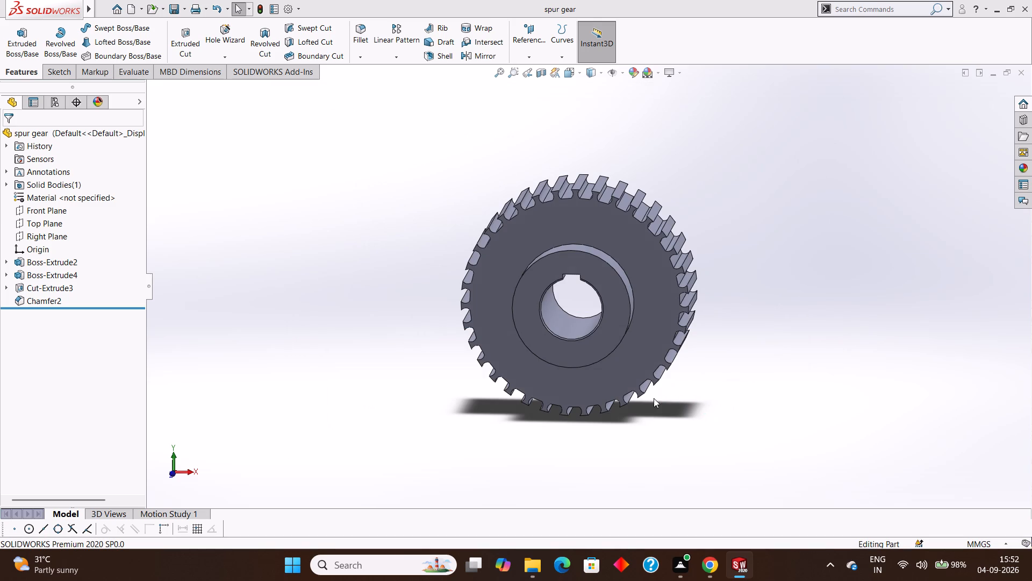